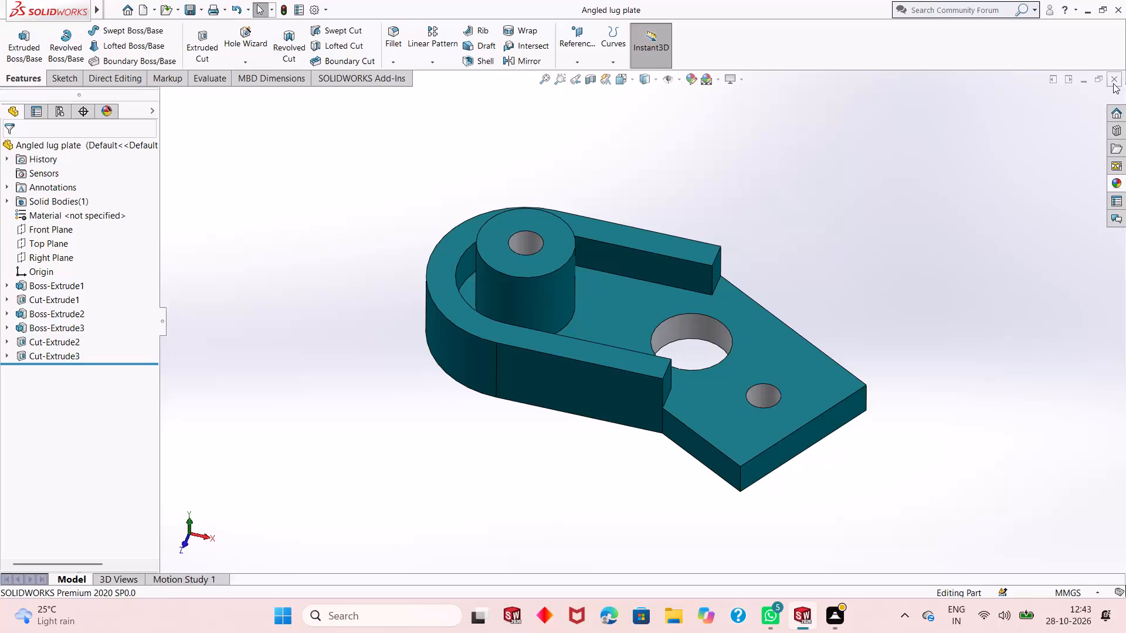
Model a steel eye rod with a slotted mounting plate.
Close the angled lug plate part and create a new part document.
left_click(1113, 83)
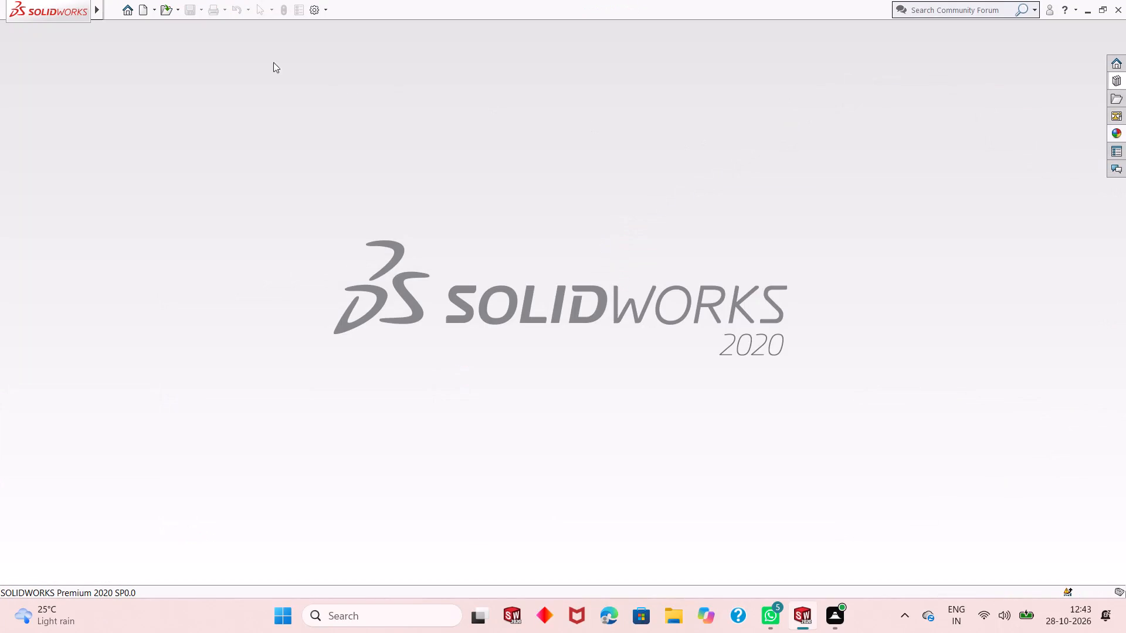
left_click(147, 15)
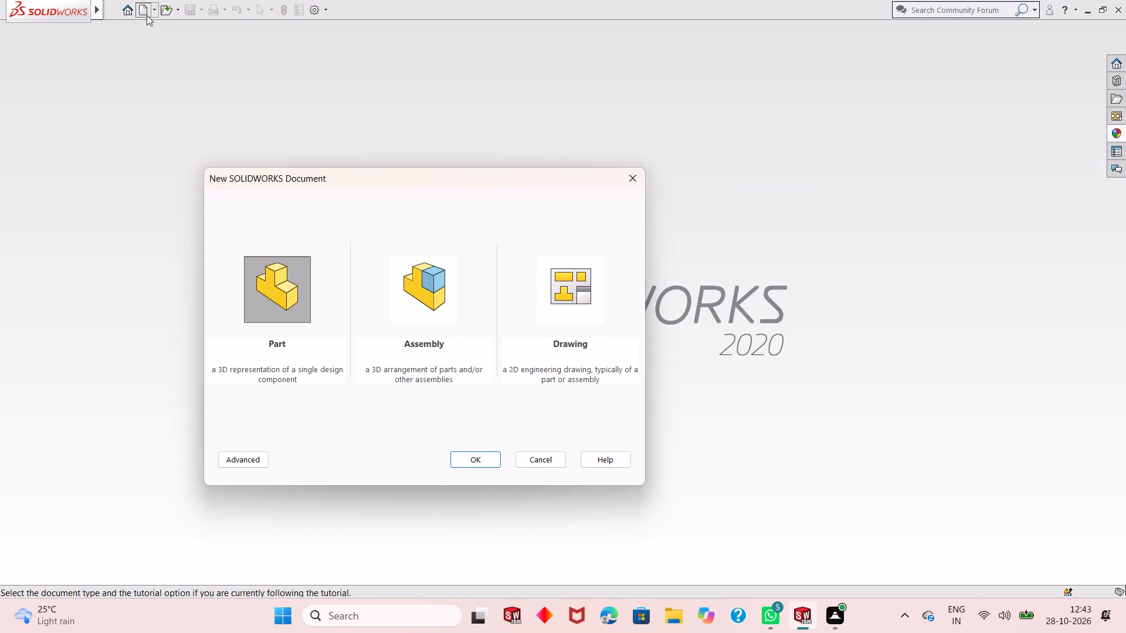
double_click(276, 286)
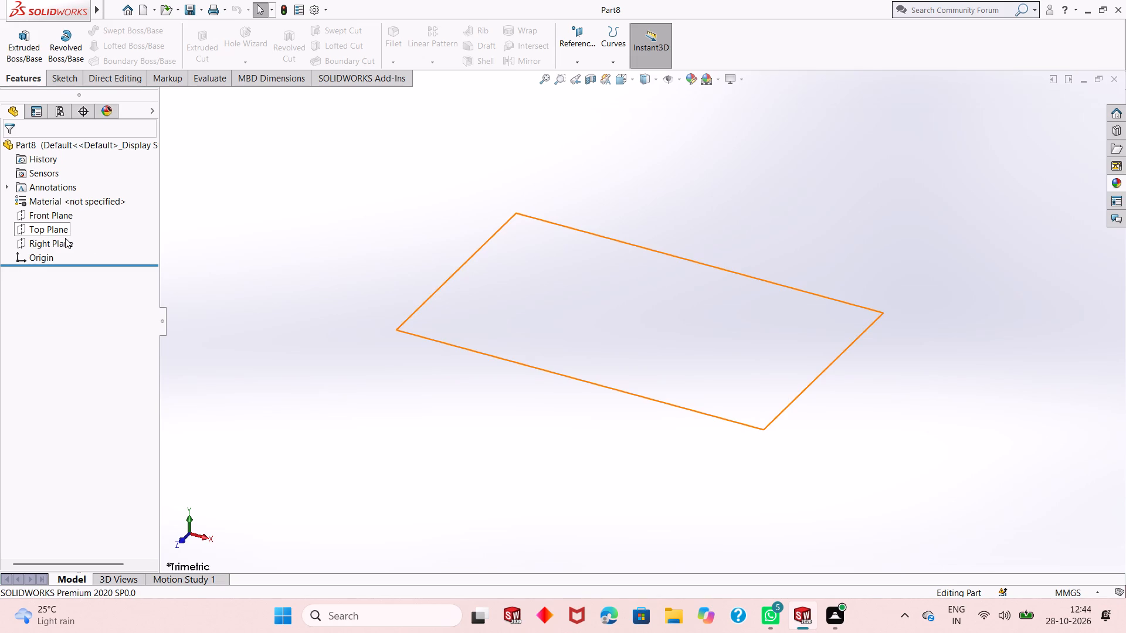
Sketch a center rectangle about 162 mm by 83 mm on the Front Plane, centred on the origin.
left_click(66, 216)
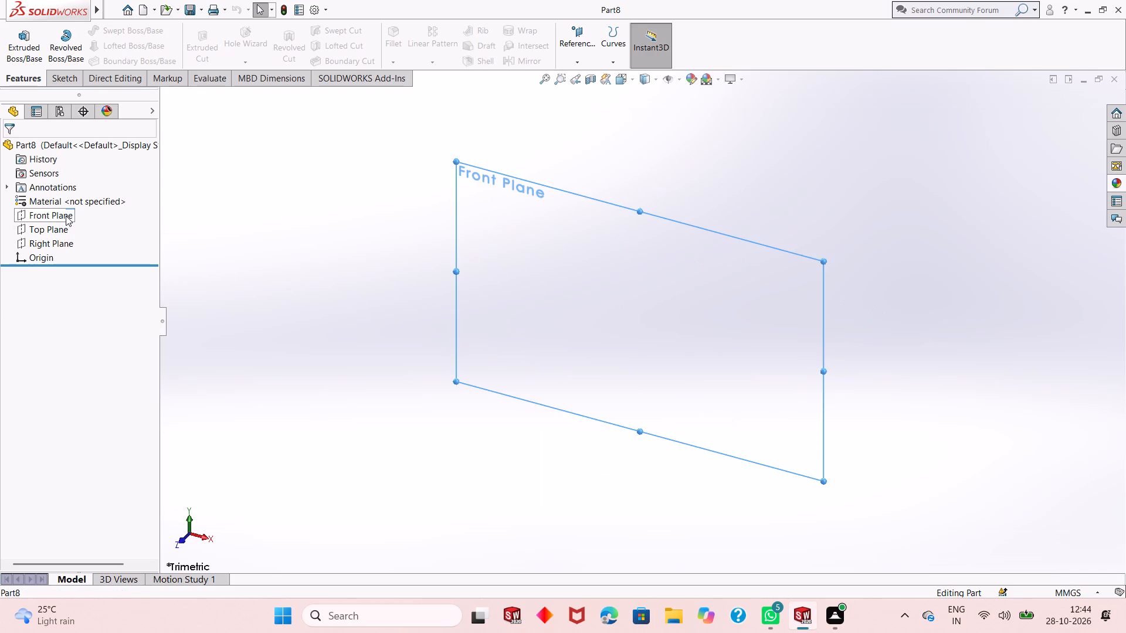
left_click(72, 199)
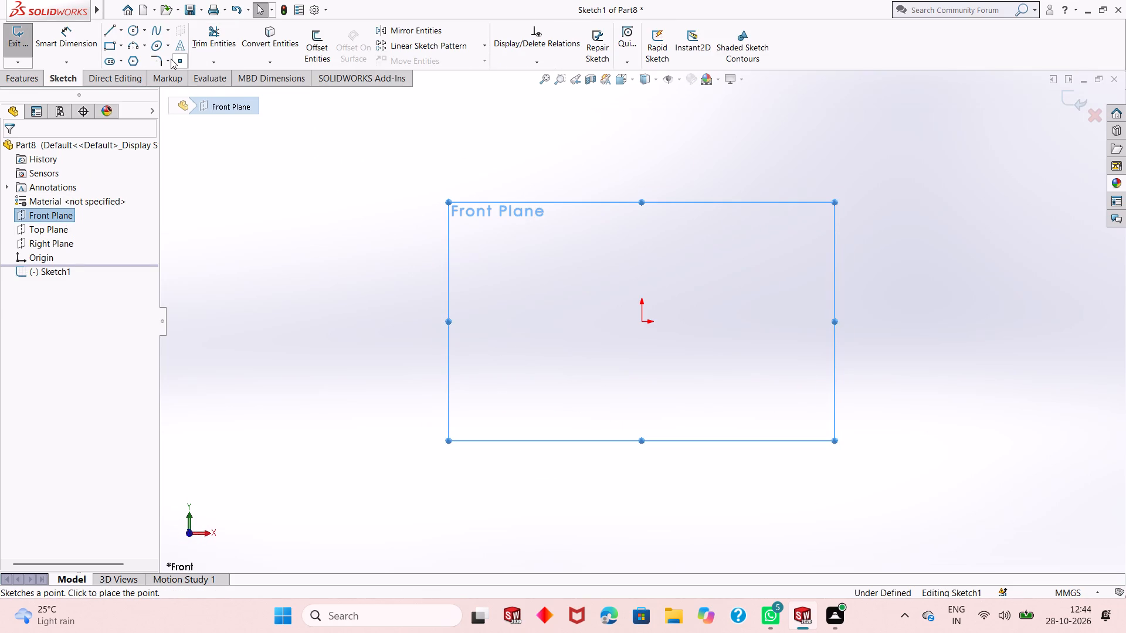
left_click(114, 45)
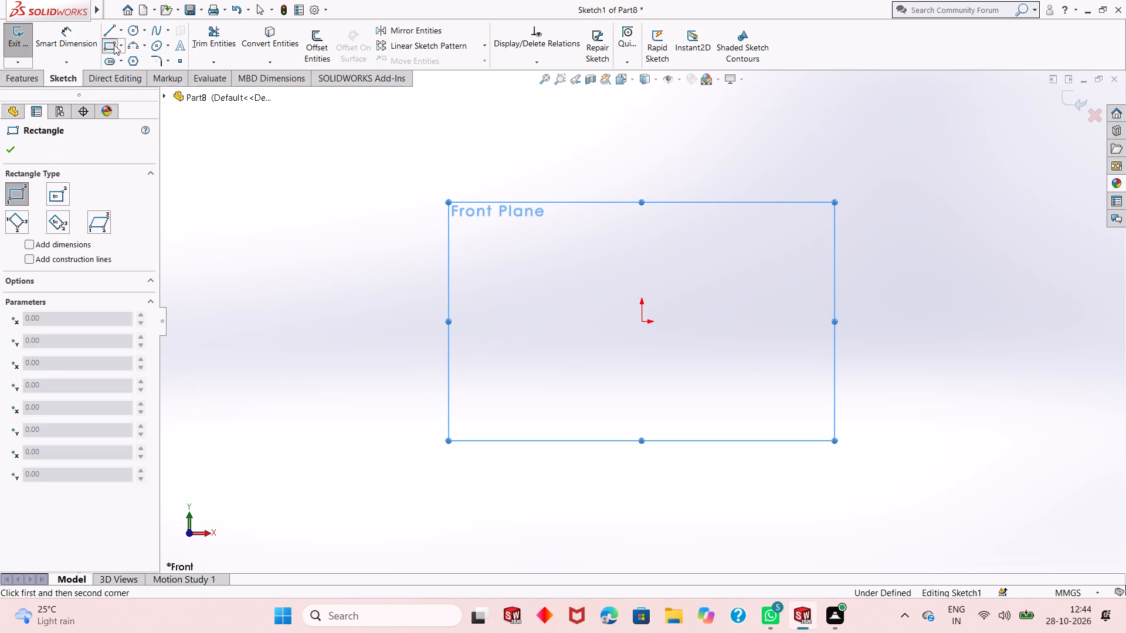
left_click(121, 47)
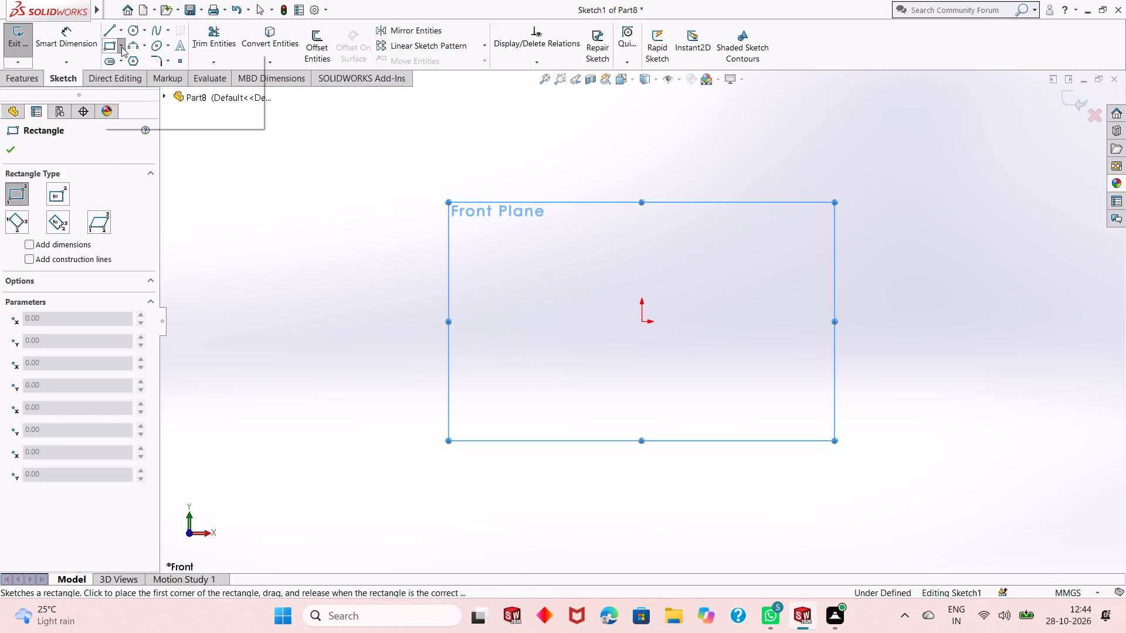
left_click(125, 70)
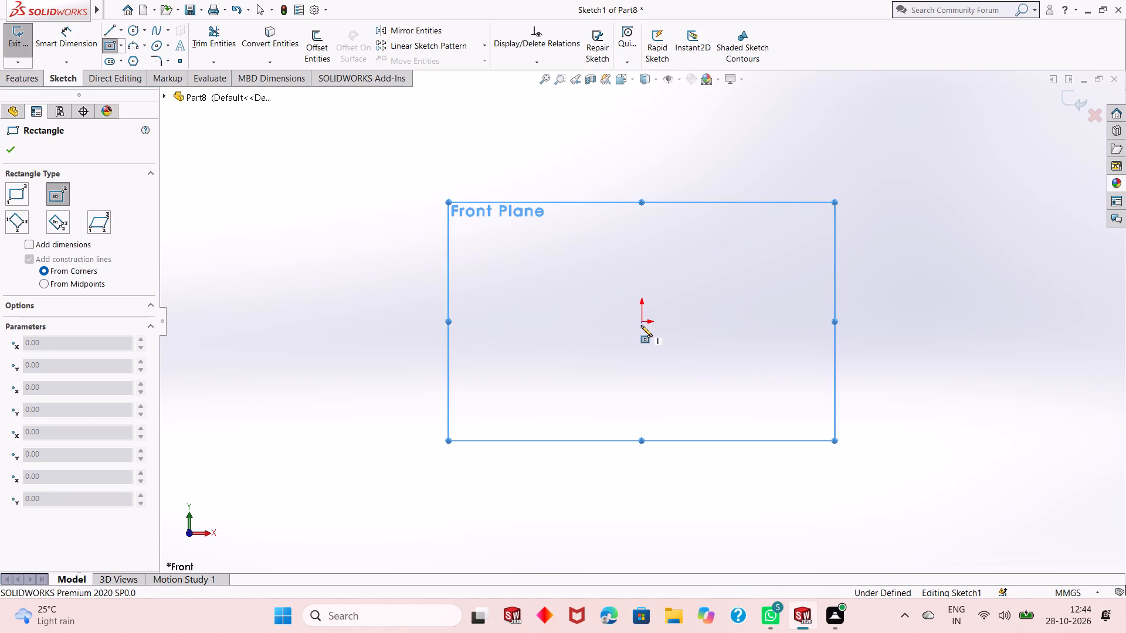
left_click_drag(641, 325, 778, 239)
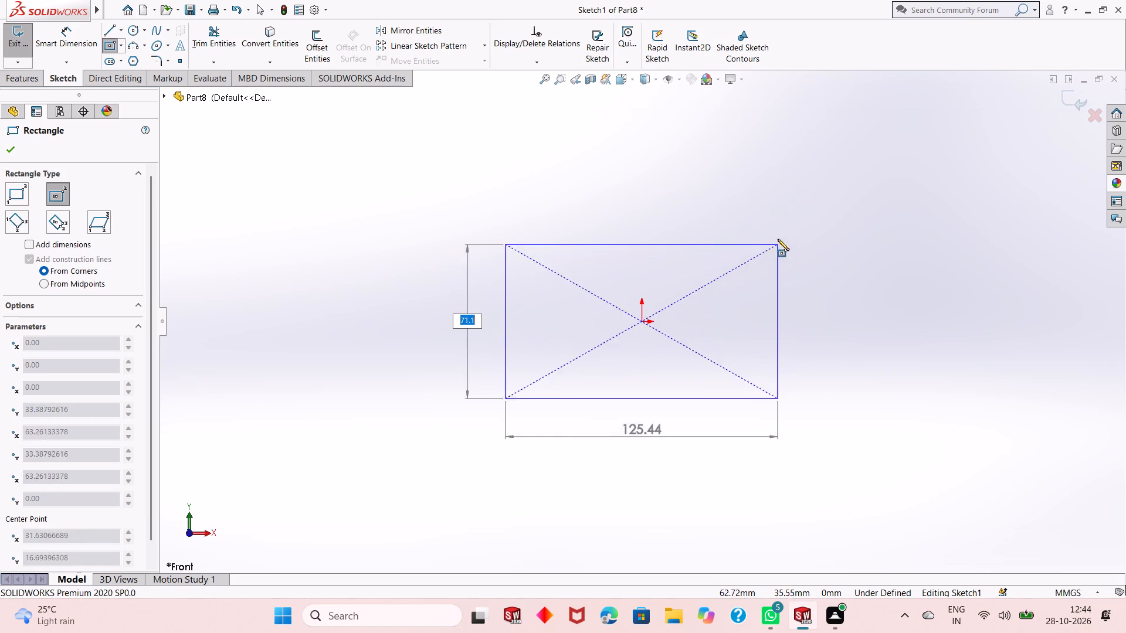
left_click_drag(778, 239, 817, 232)
left_click(817, 232)
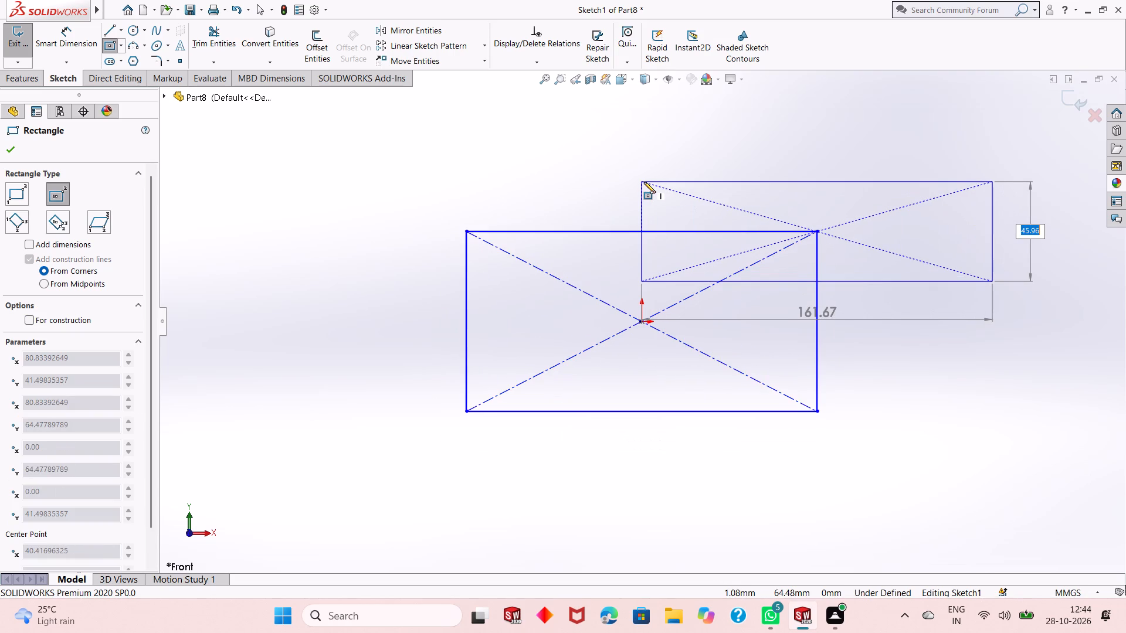
key("Escape")
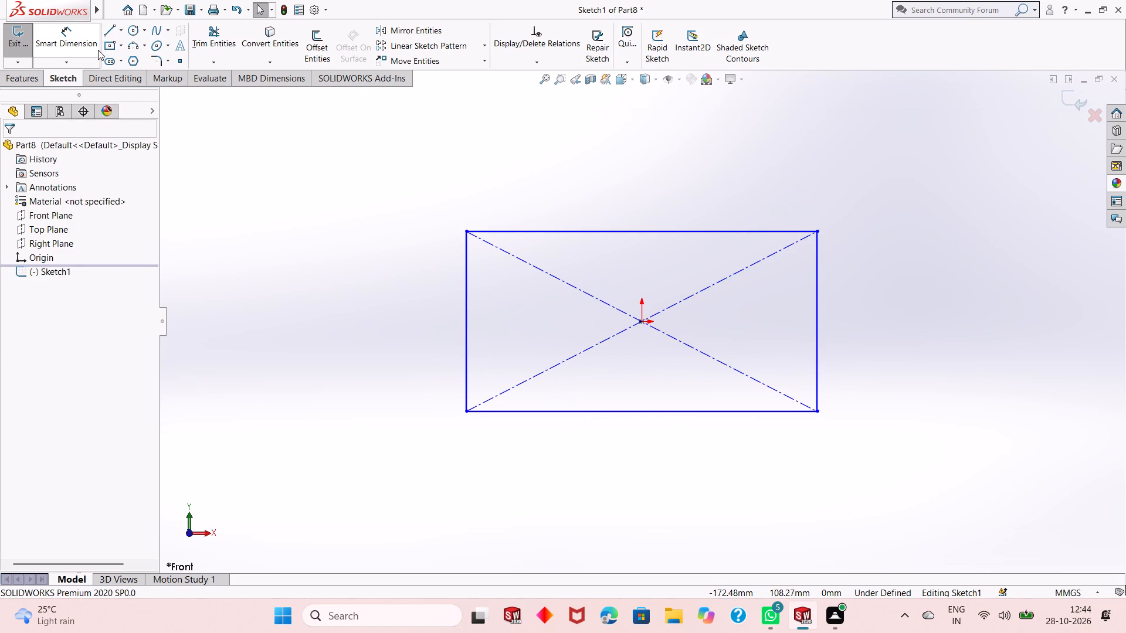
Dimension the rectangle to 30 mm high and 95 mm wide.
left_click(98, 50)
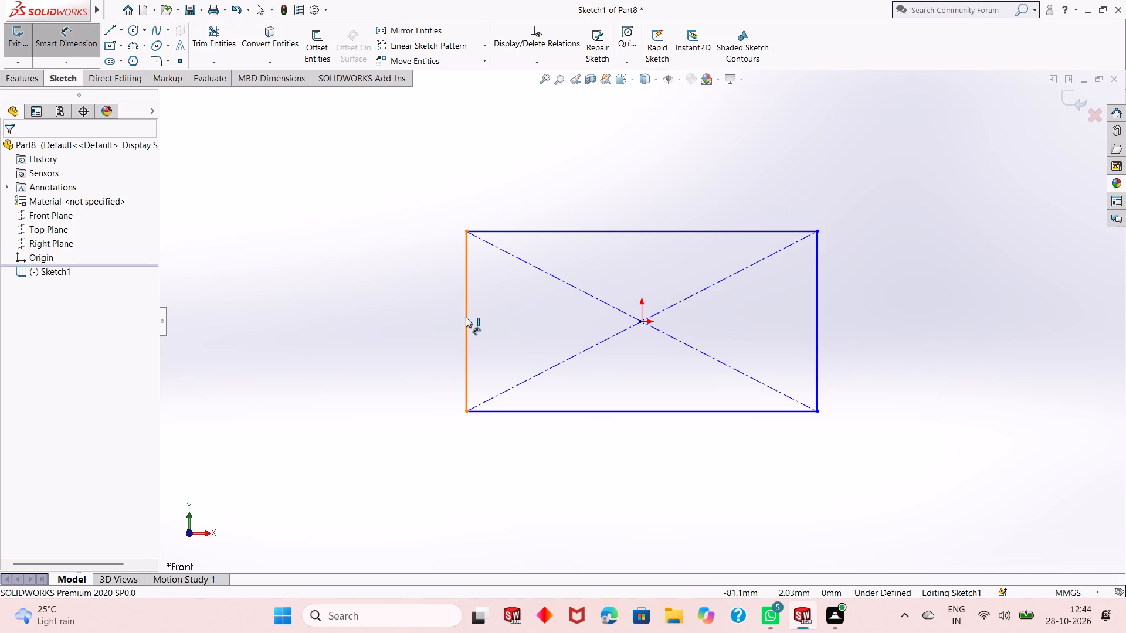
left_click(465, 317)
left_click(365, 339)
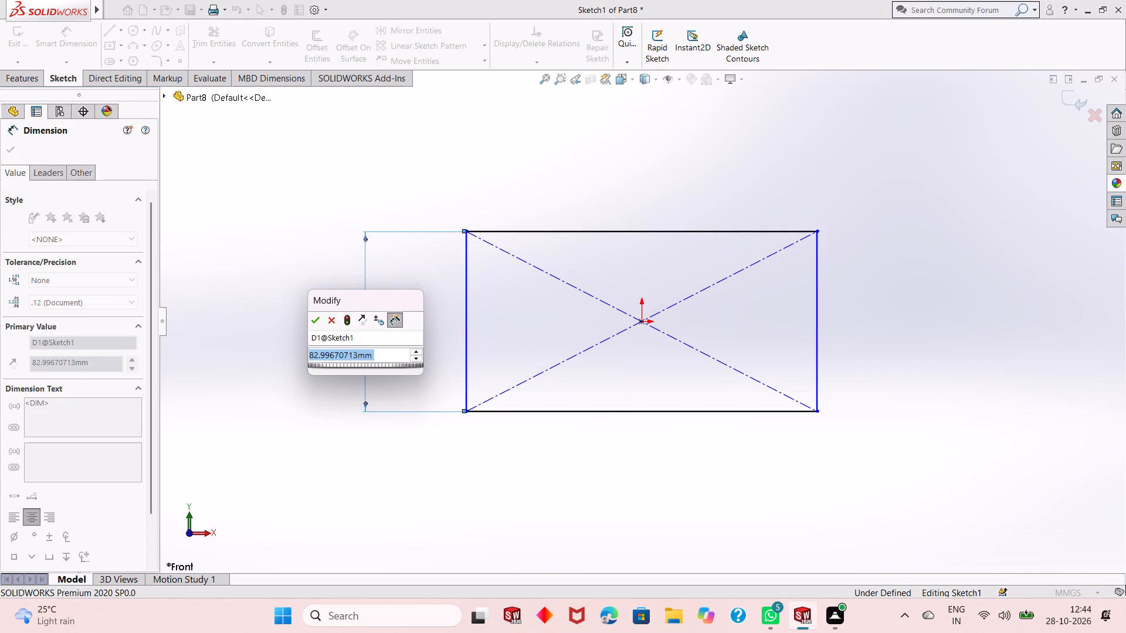
key("3")
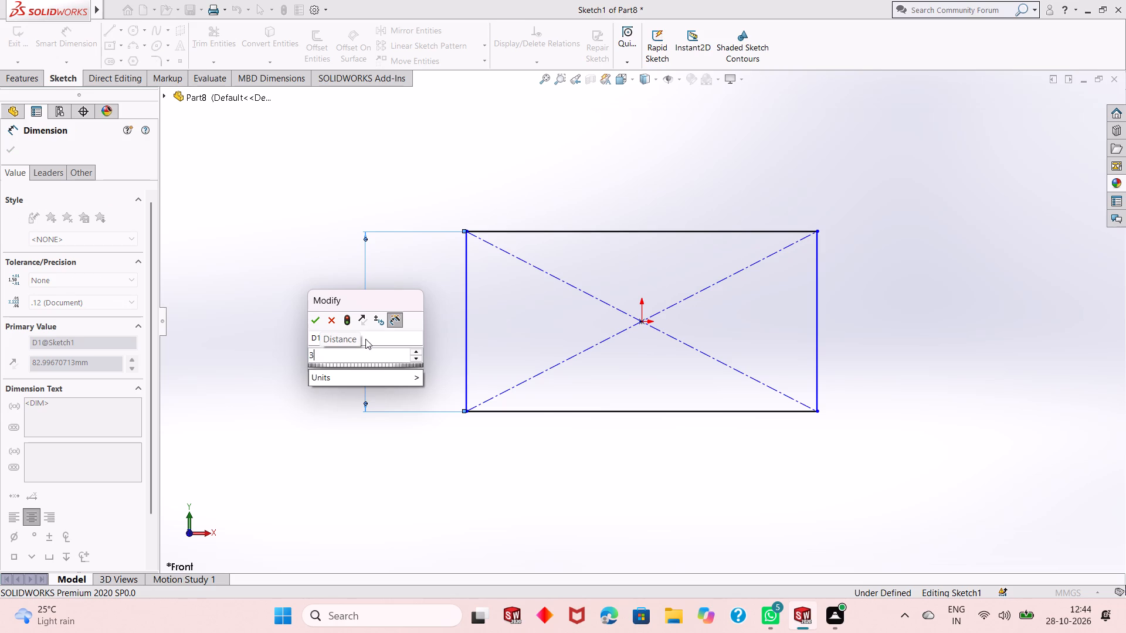
key("0")
key("Return")
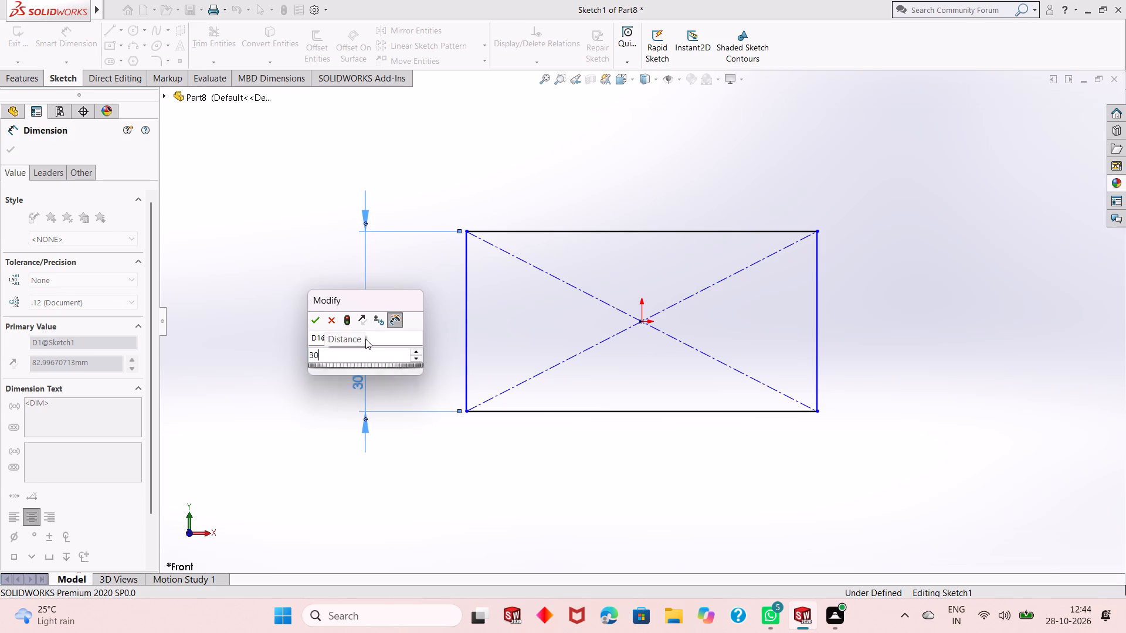
left_click(589, 413)
left_click(597, 460)
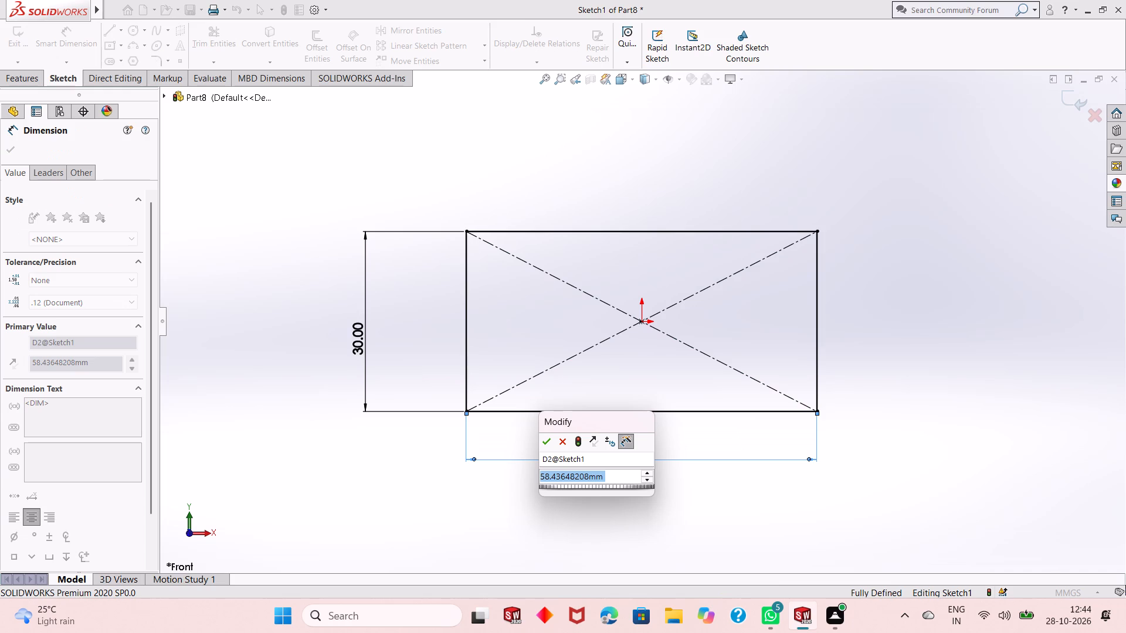
type("95")
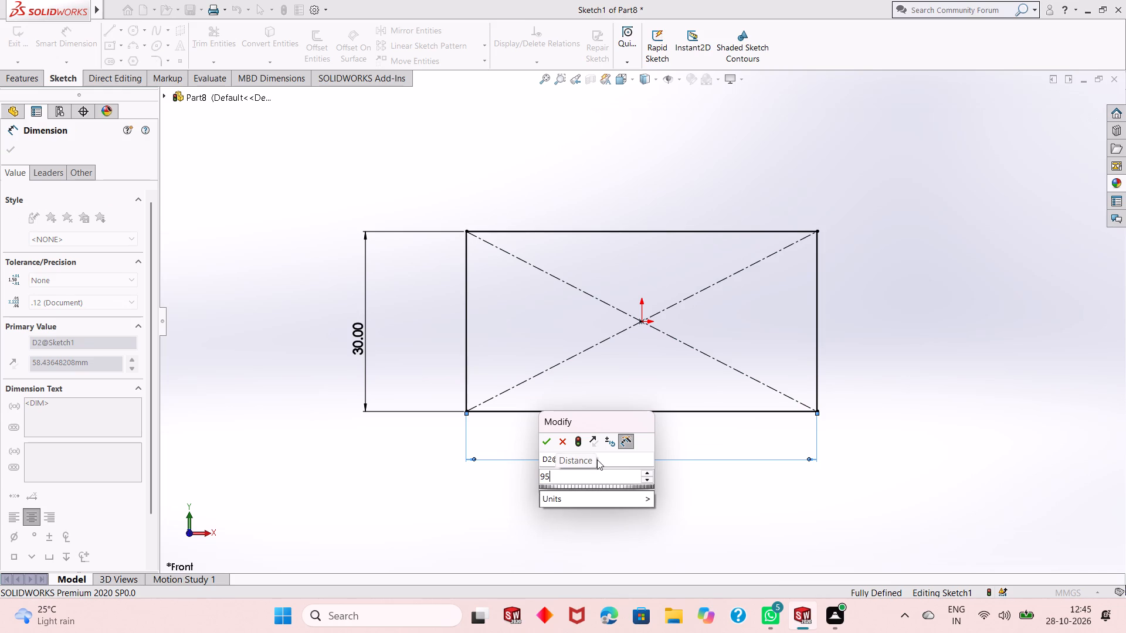
key("Return")
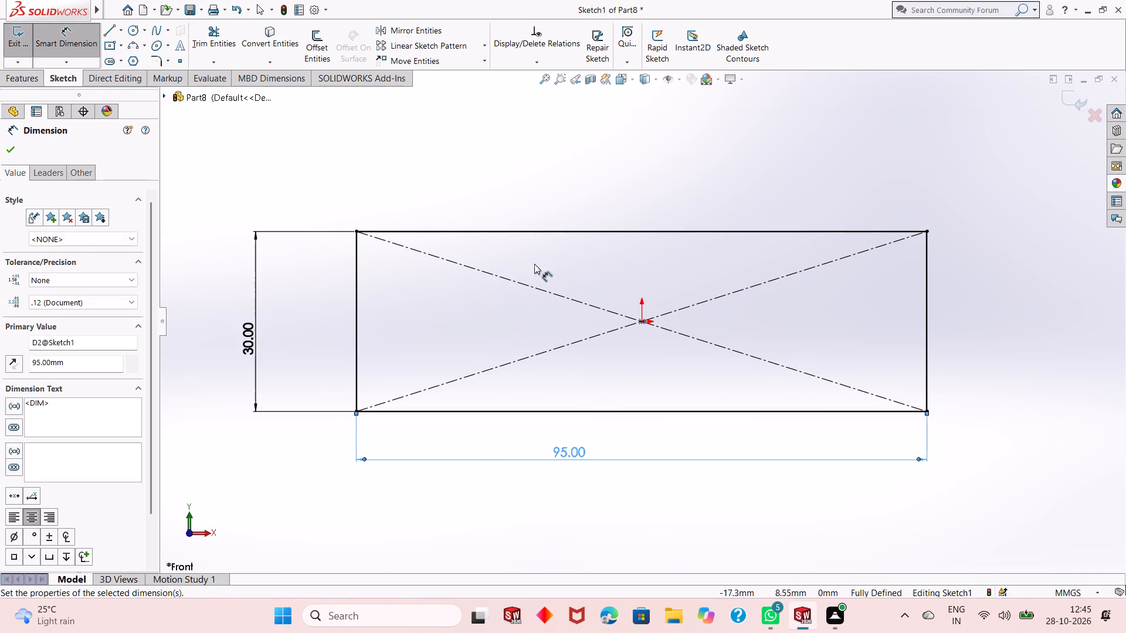
key("Escape")
Extrude the rectangle as a boss with a Mid Plane end condition and a 40 mm depth.
scroll(569, 308, "up", 3, "ctrl")
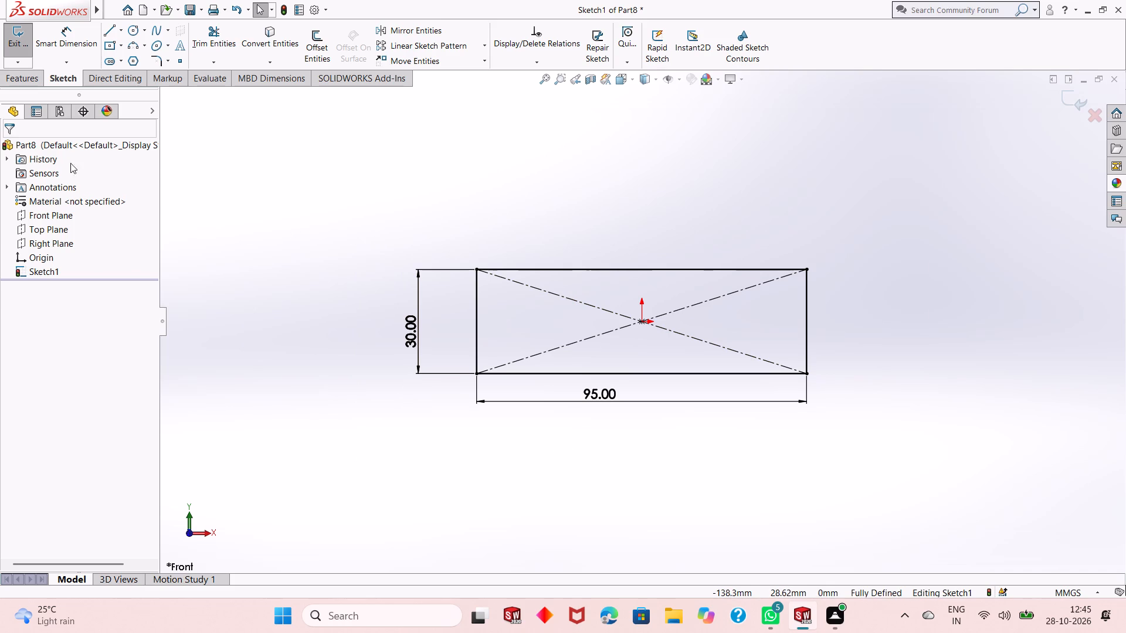
left_click(29, 77)
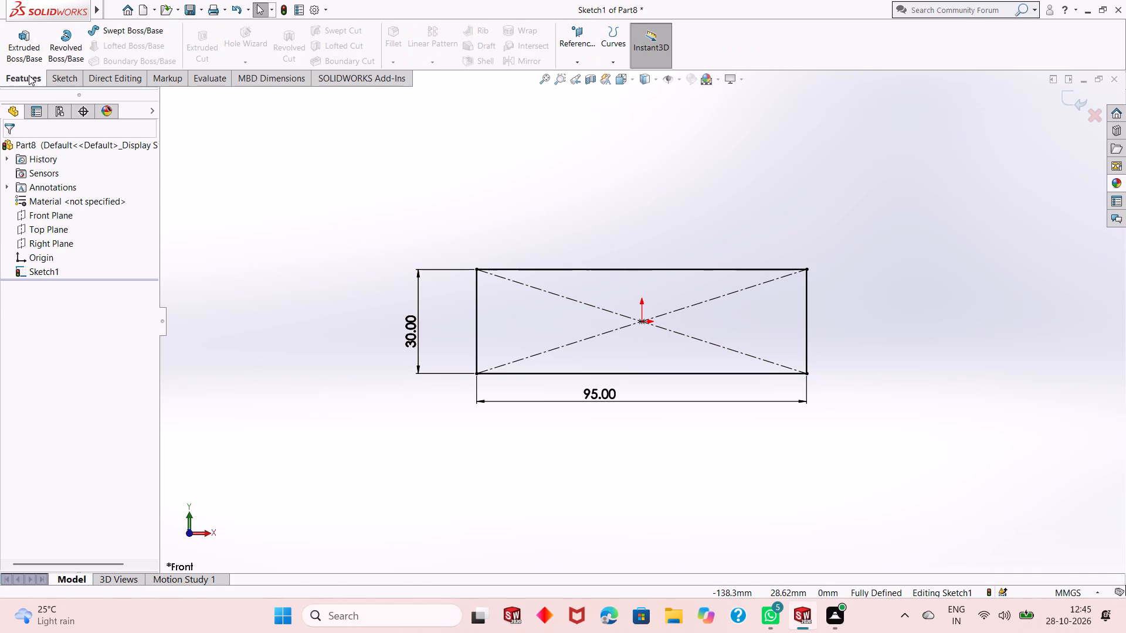
left_click(26, 43)
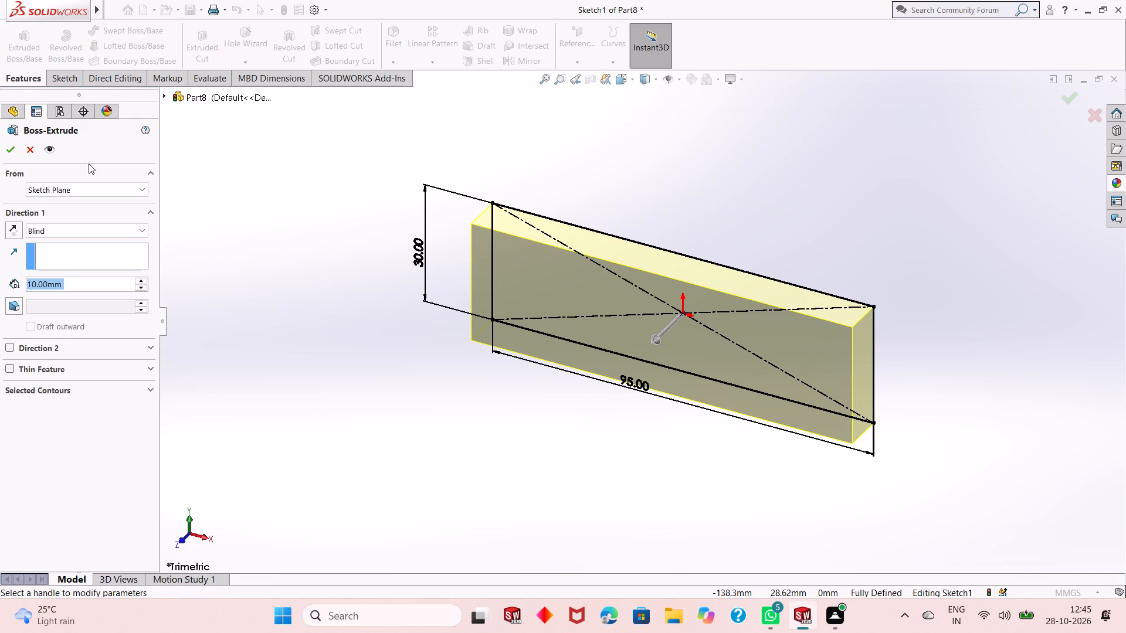
left_click(31, 234)
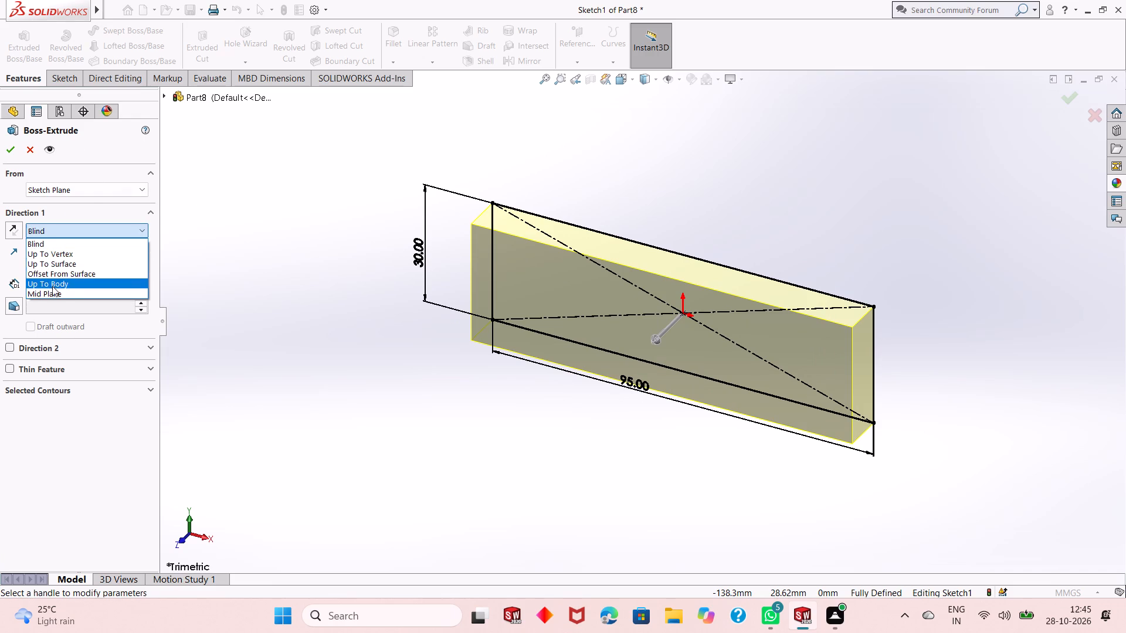
left_click(53, 293)
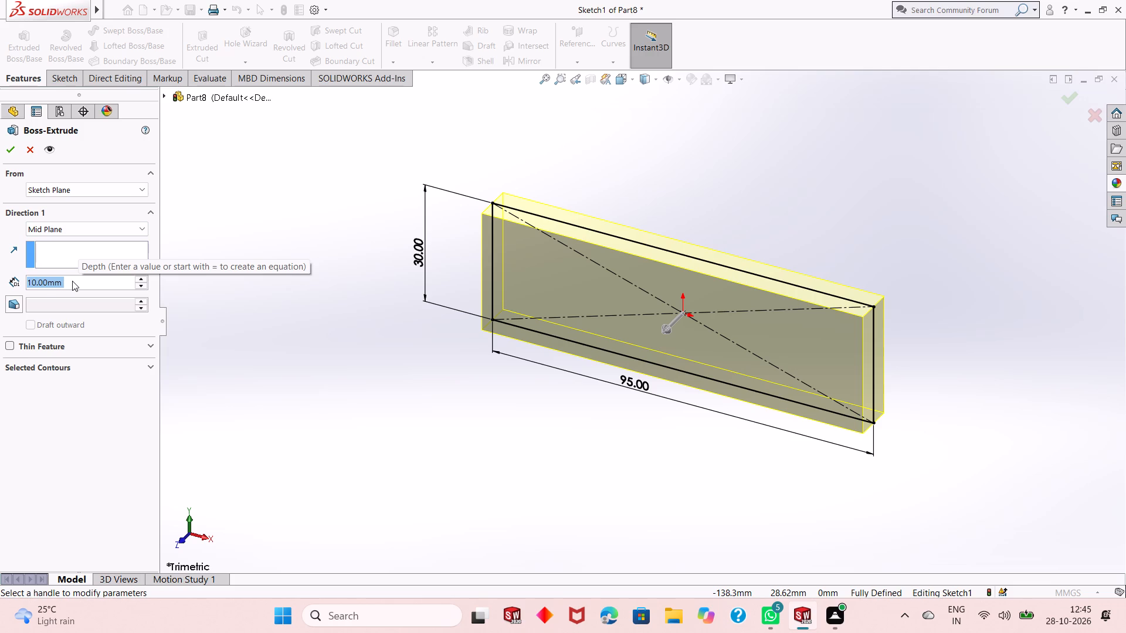
key("4")
key("0")
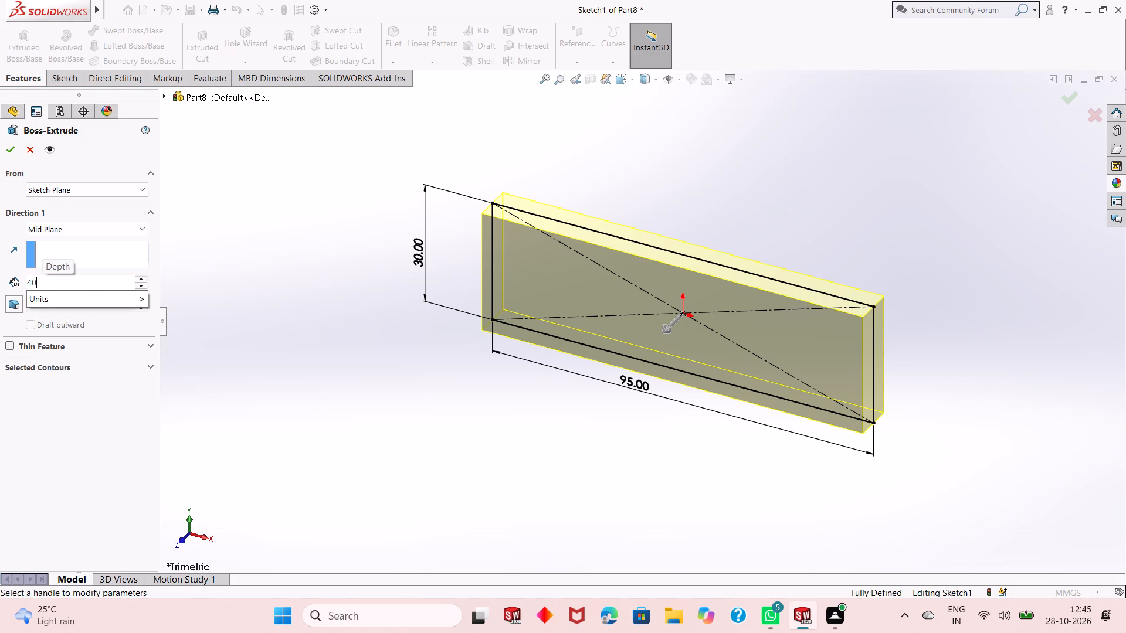
key("Return")
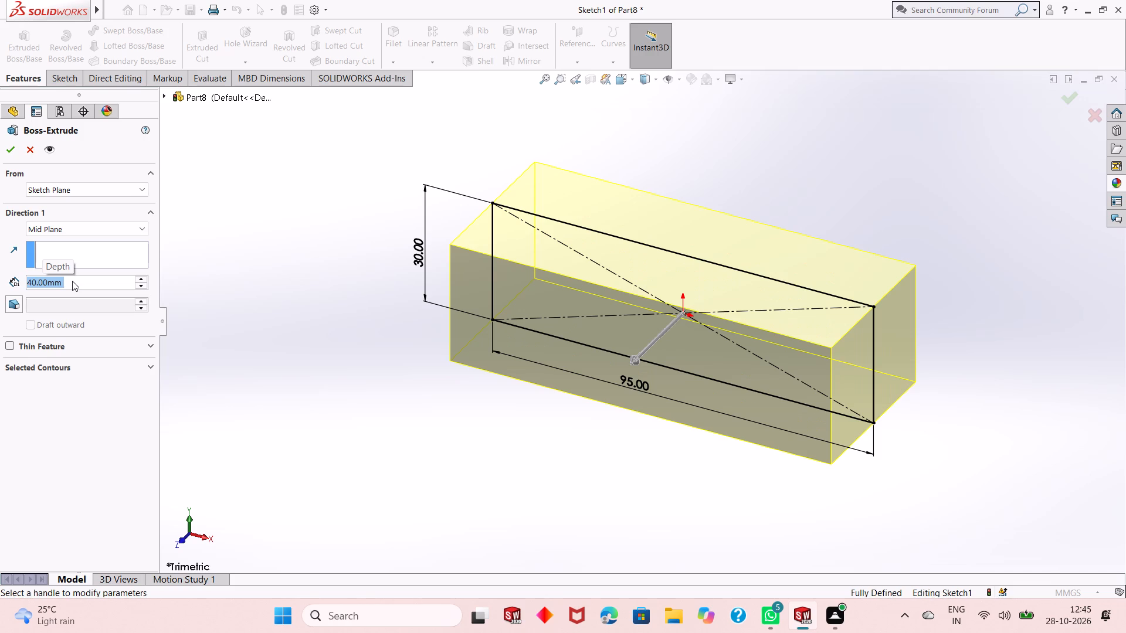
left_click(8, 153)
key("Escape")
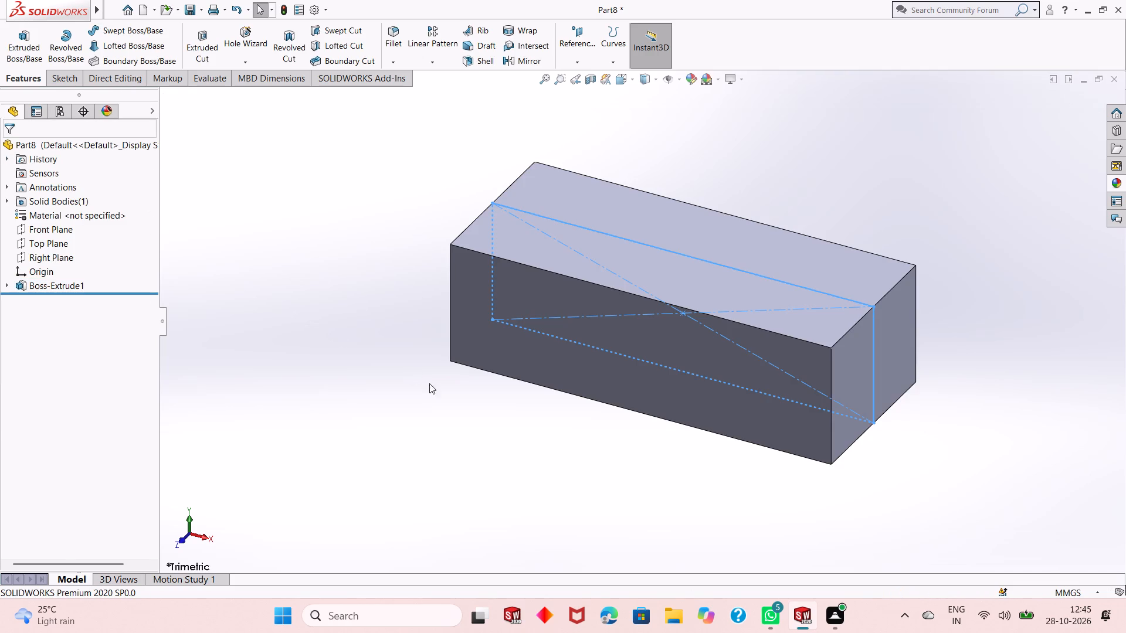
Open a new sketch on the block's 95 x 40 mm top face.
right_click(523, 413)
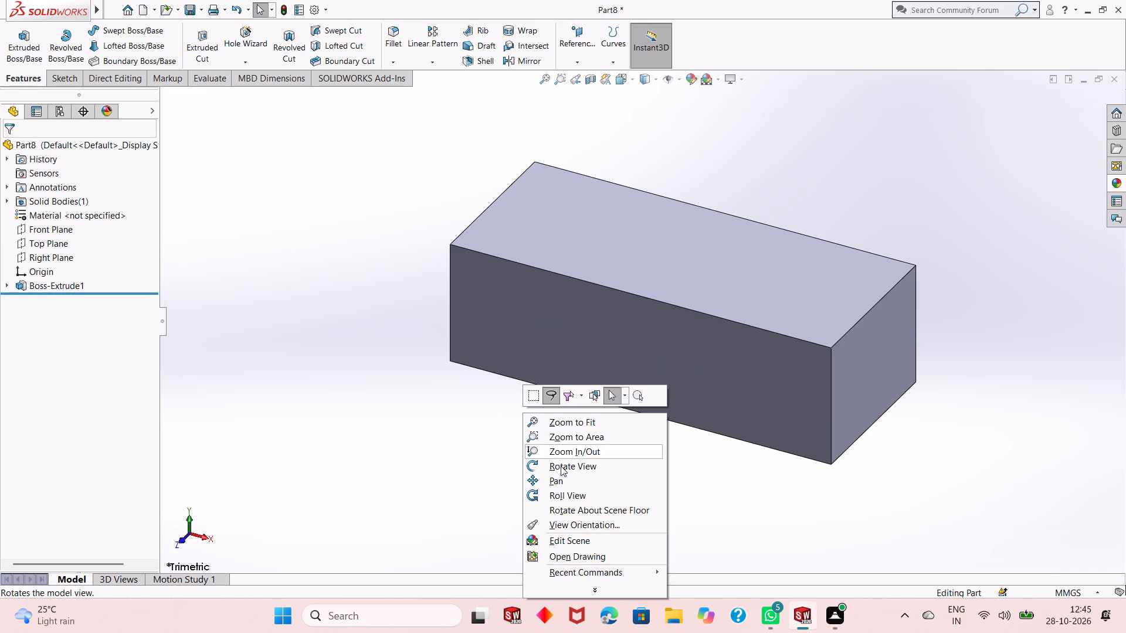
left_click(561, 466)
left_click_drag(644, 461, 608, 343)
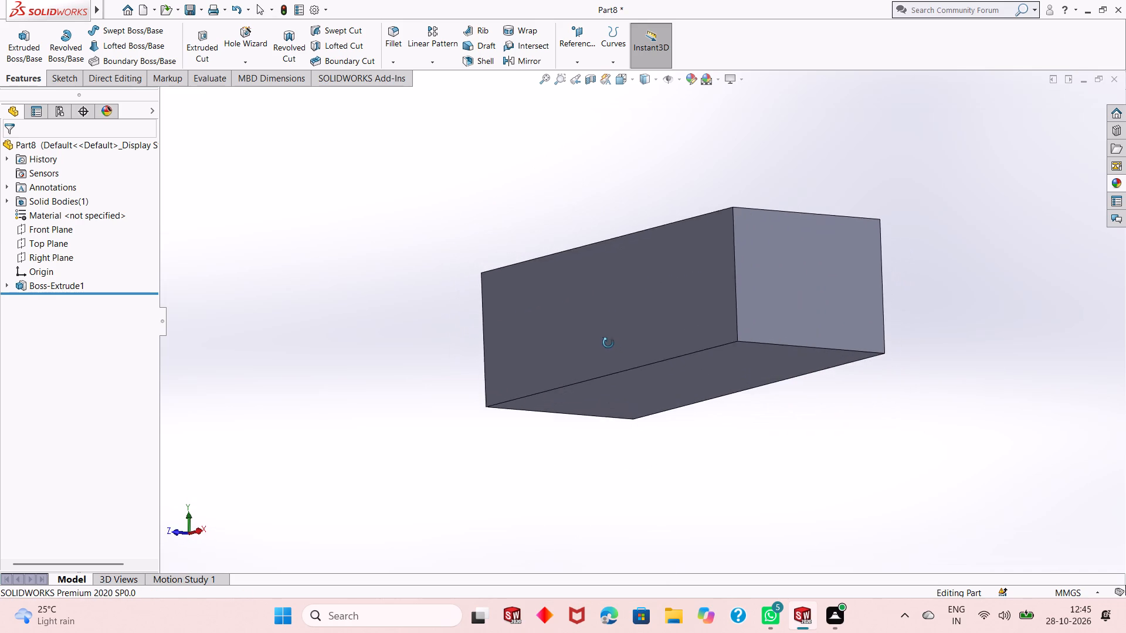
left_click_drag(608, 343, 725, 374)
left_click_drag(725, 374, 683, 369)
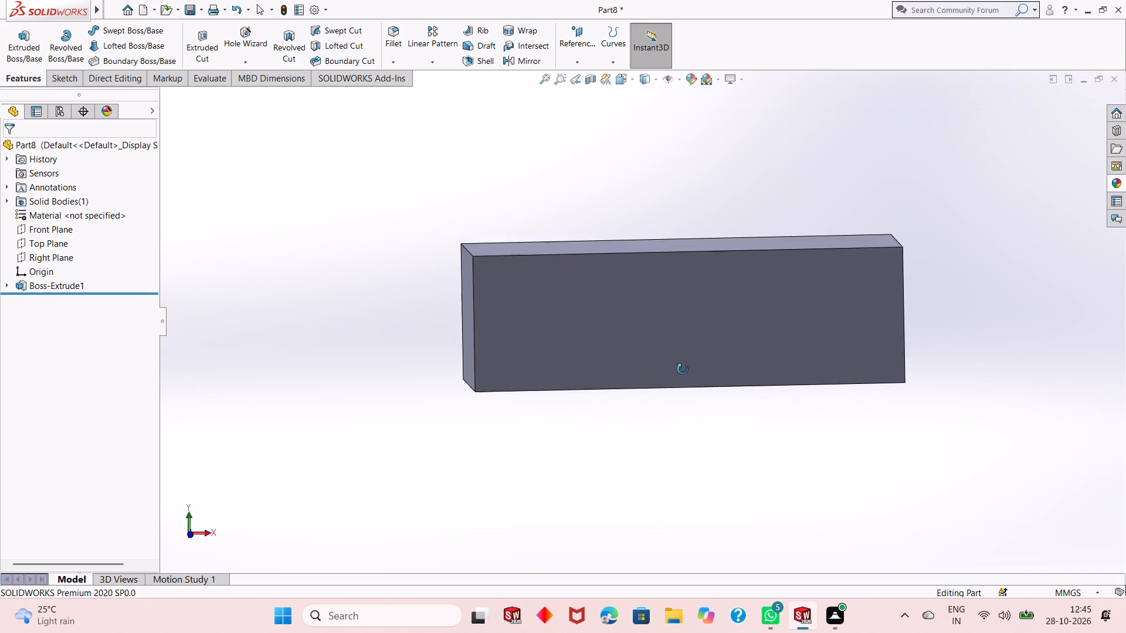
left_click_drag(683, 369, 681, 465)
left_click_drag(767, 353, 712, 427)
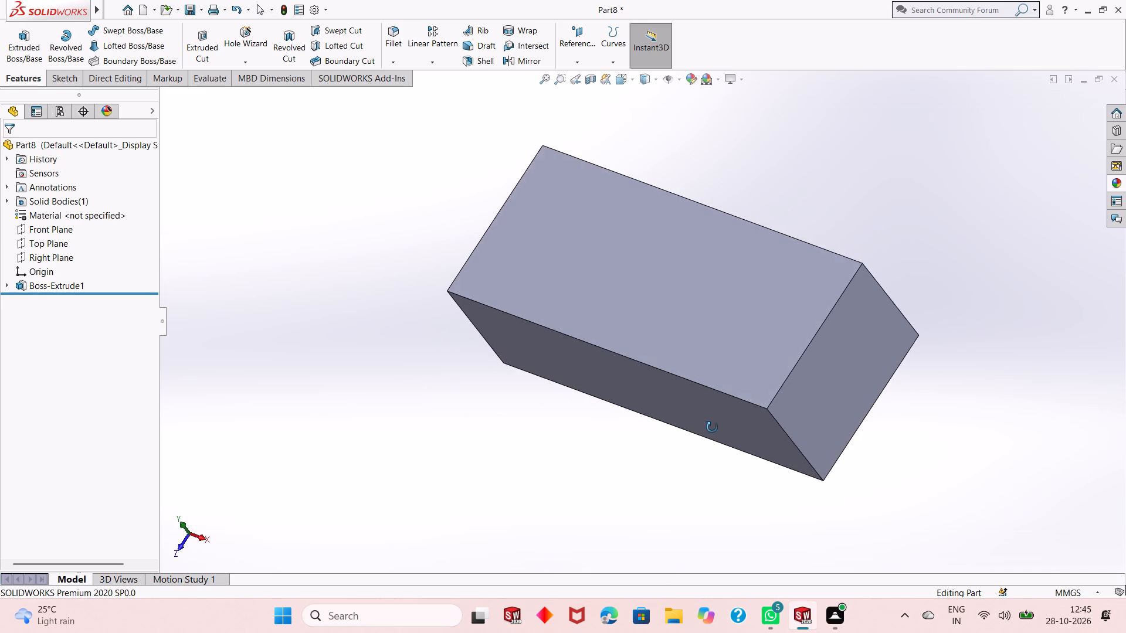
left_click_drag(712, 427, 731, 427)
key("Escape")
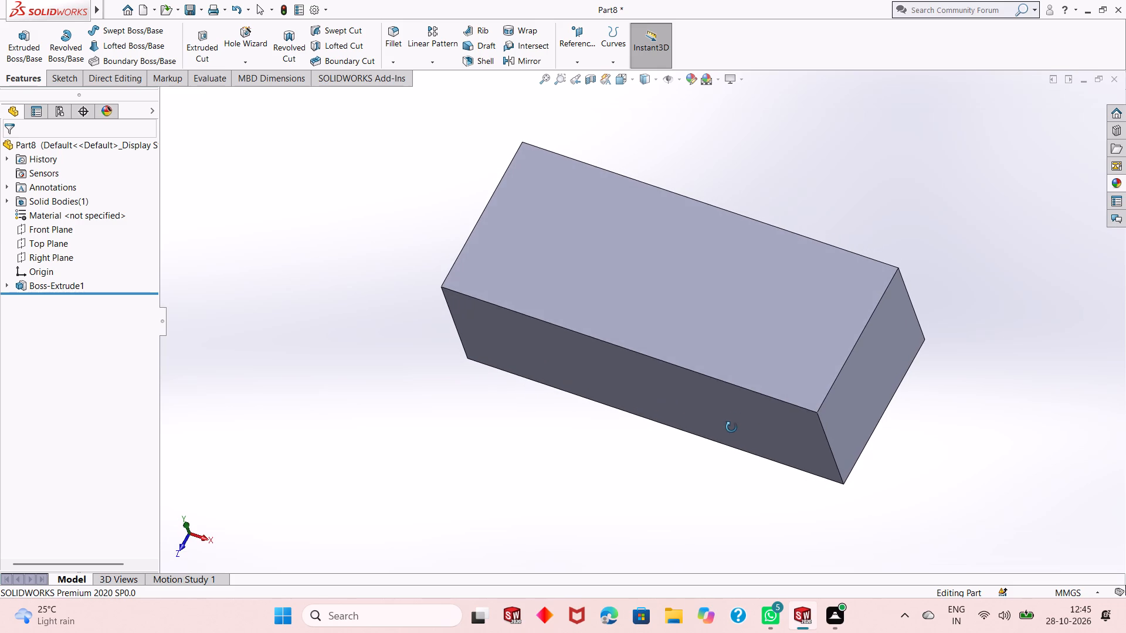
left_click(648, 233)
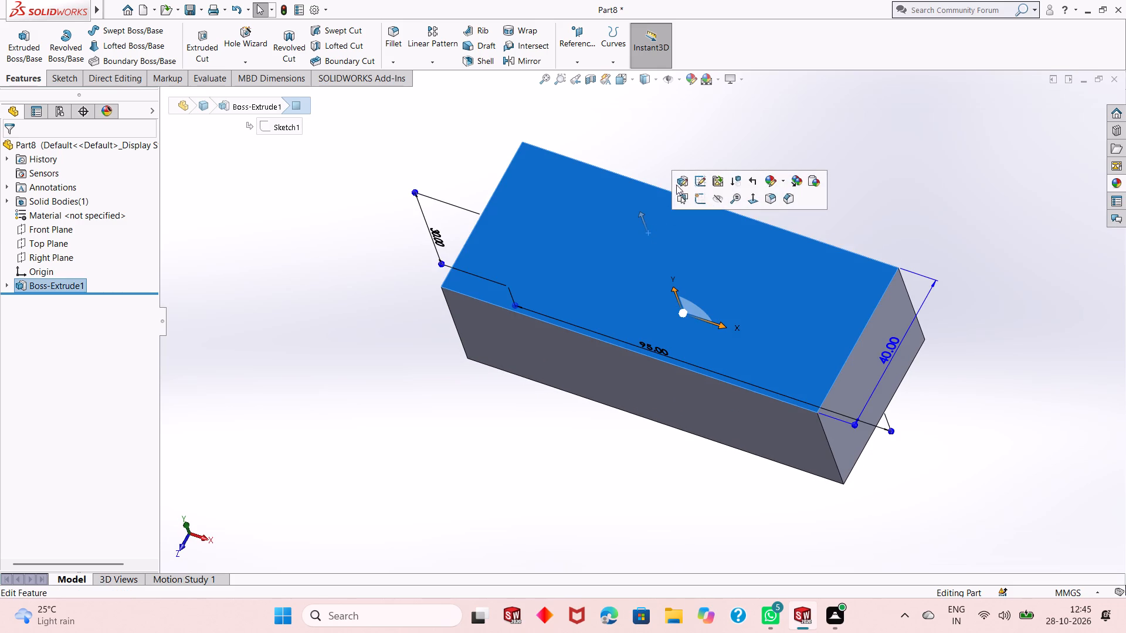
key("Escape")
key("Escape")
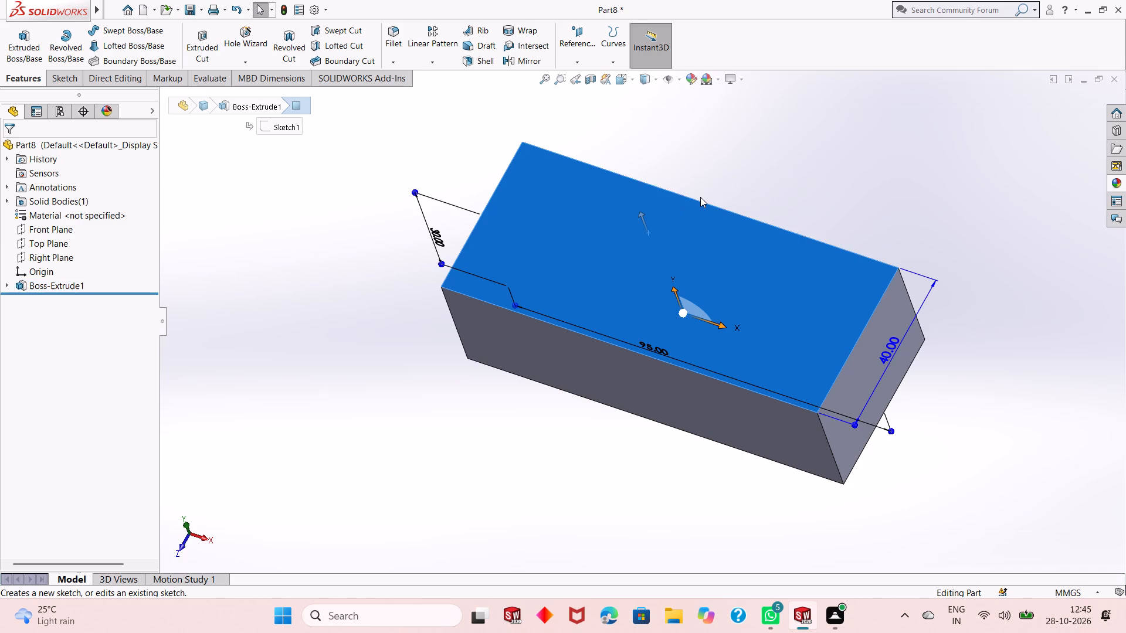
key("Escape")
key("Escape")
left_click(679, 226)
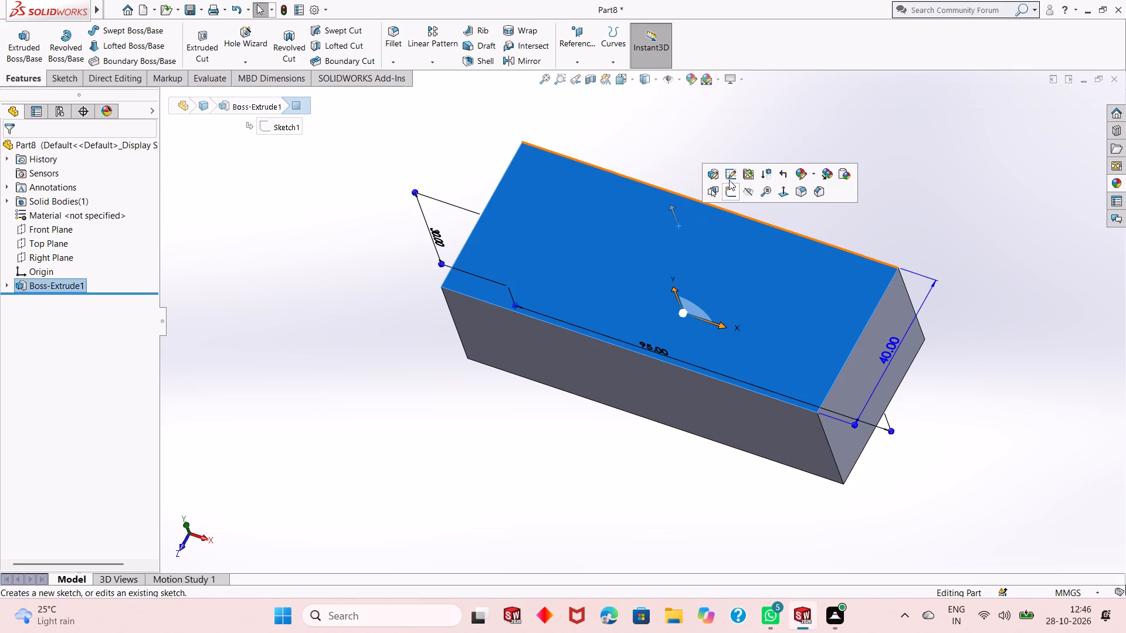
left_click(730, 188)
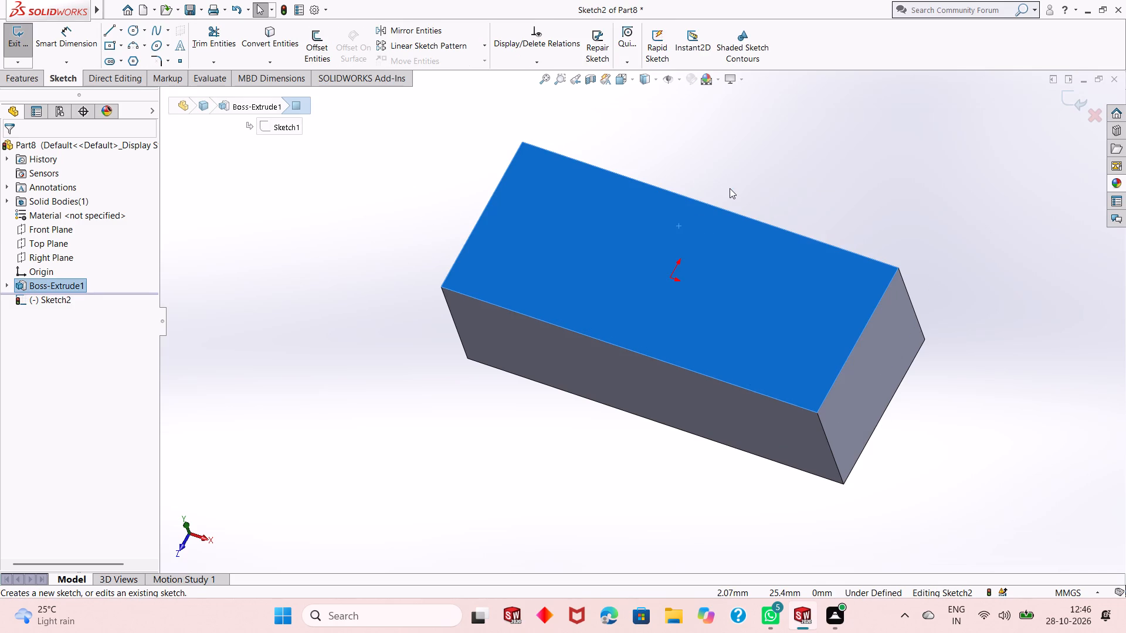
key("ctrl+8")
key("Escape")
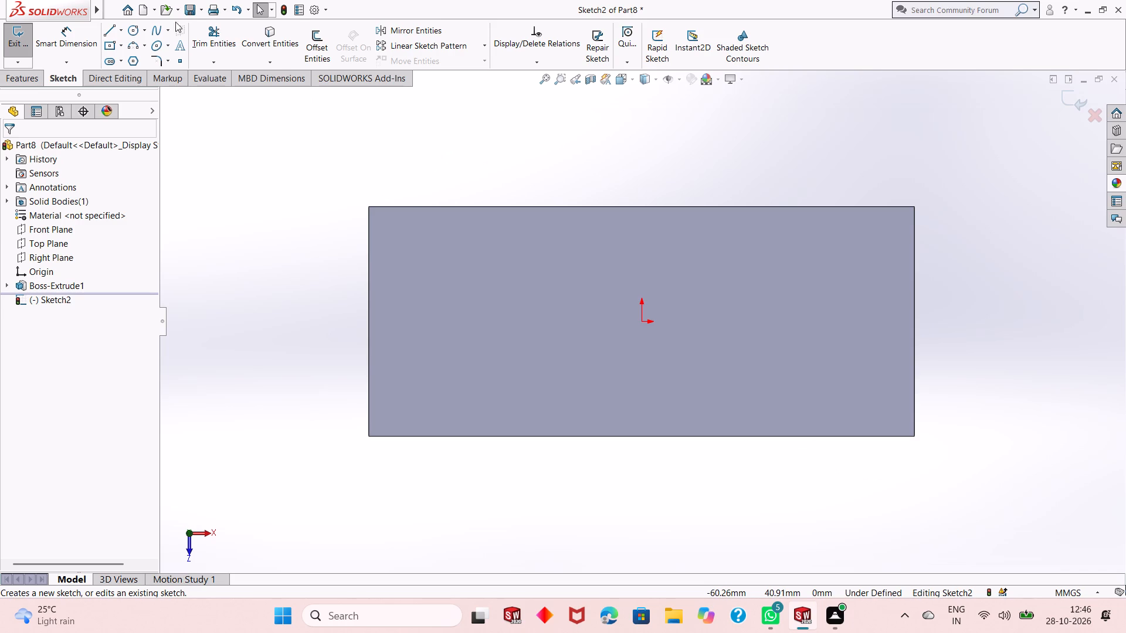
Sketch a corner rectangle about 31 mm by 66 mm, aligned with the block's left end and extending past both long edges.
left_click(121, 48)
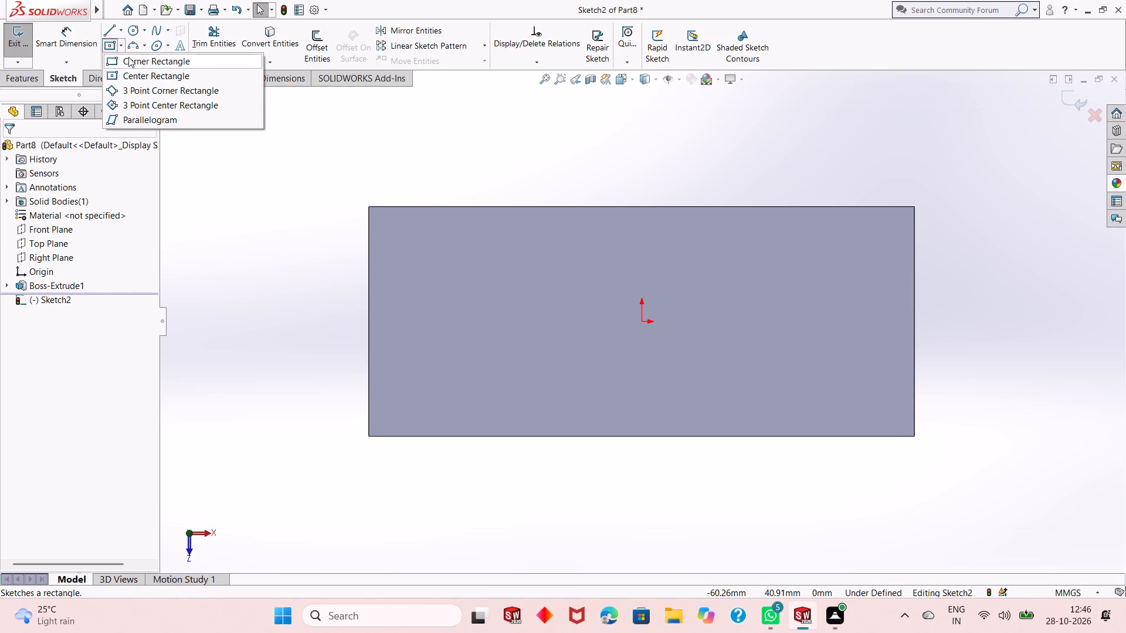
left_click(128, 57)
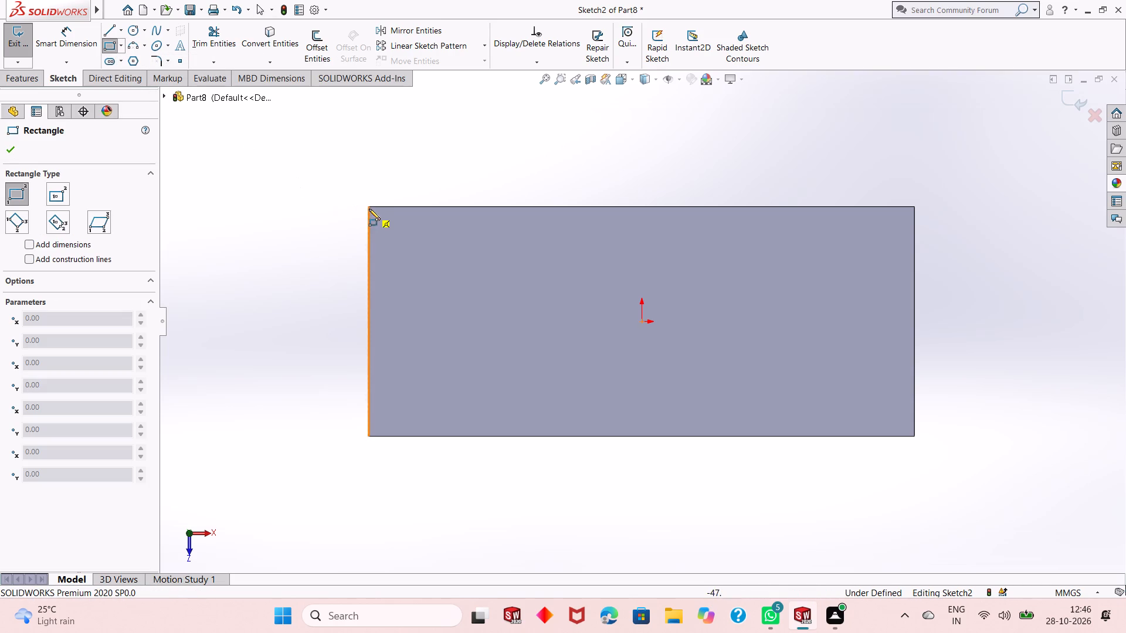
left_click(367, 118)
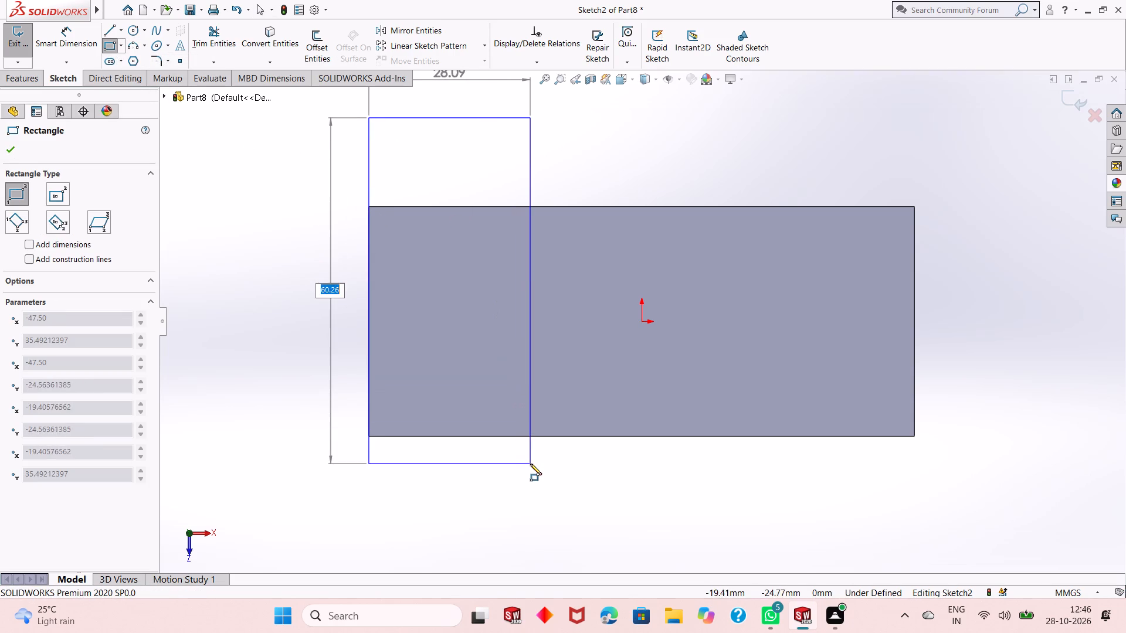
left_click(545, 496)
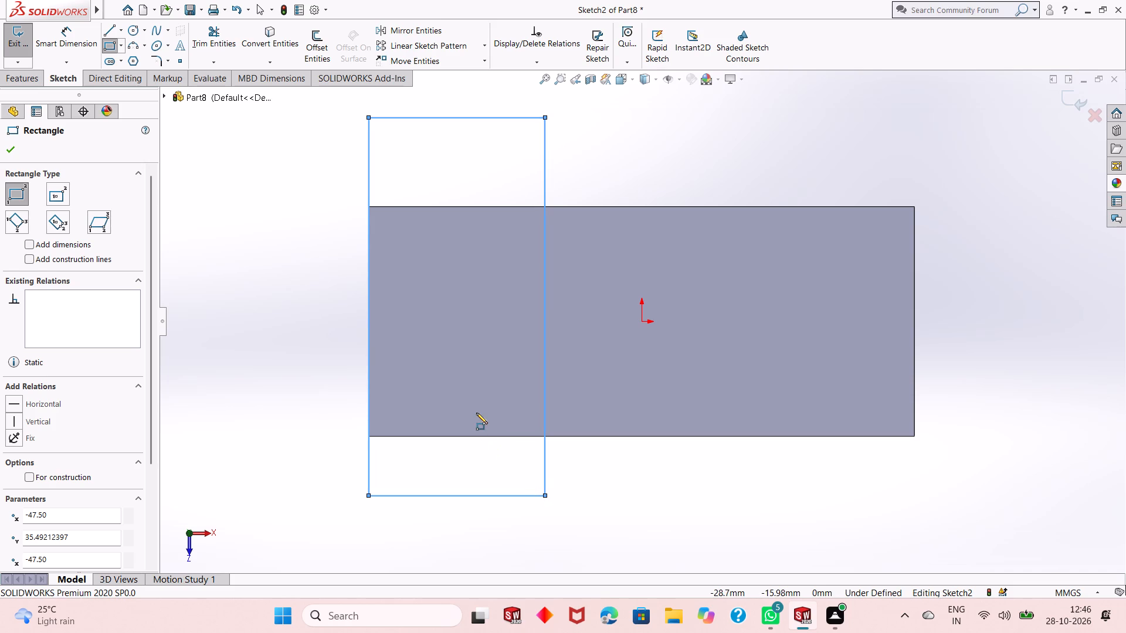
key("Escape")
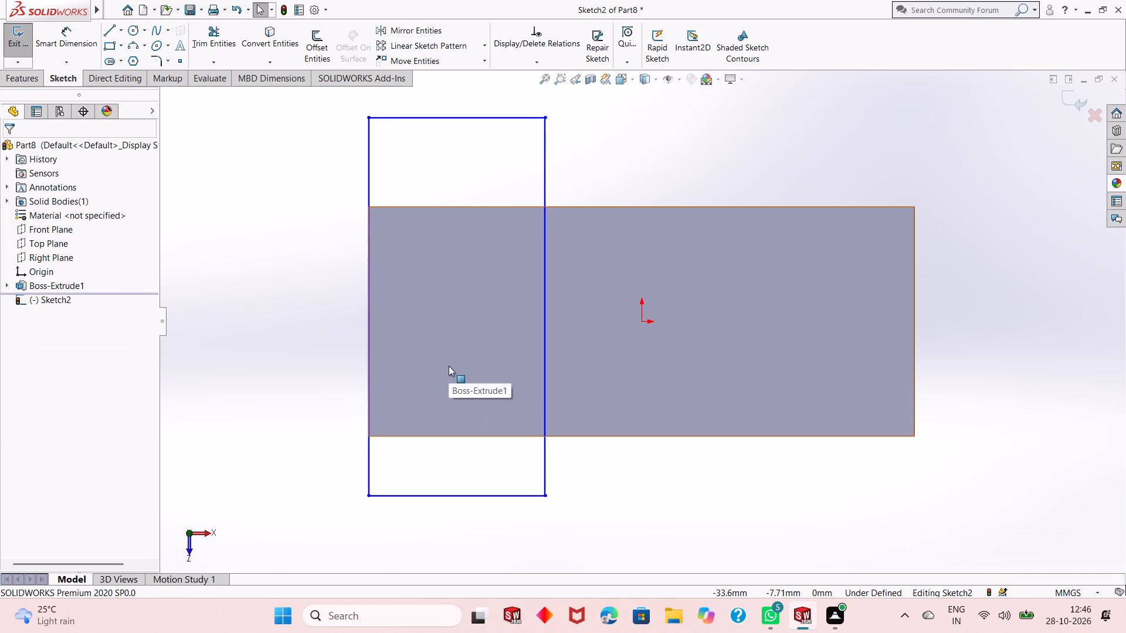
Dimension the rectangle's long vertical side to 90 mm.
left_click(84, 45)
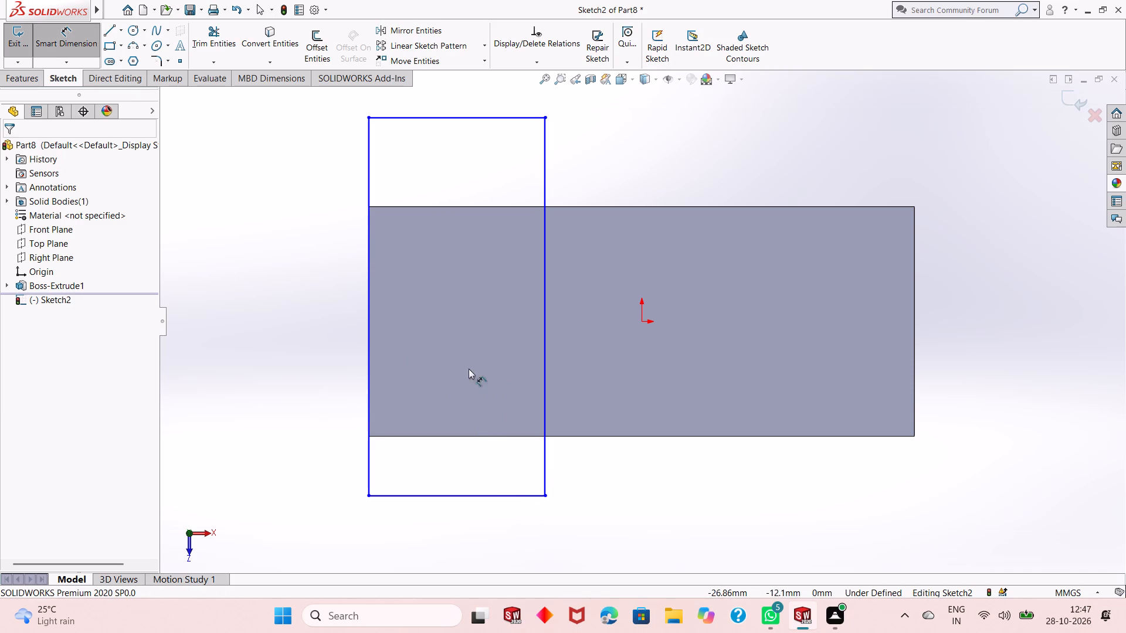
left_click(368, 189)
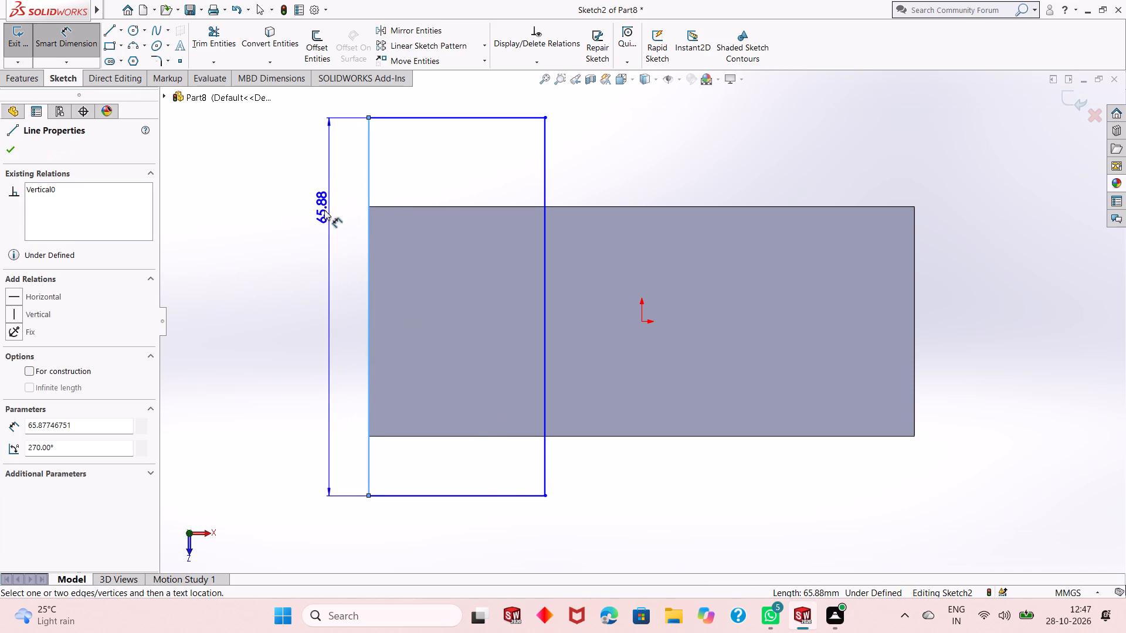
left_click(309, 217)
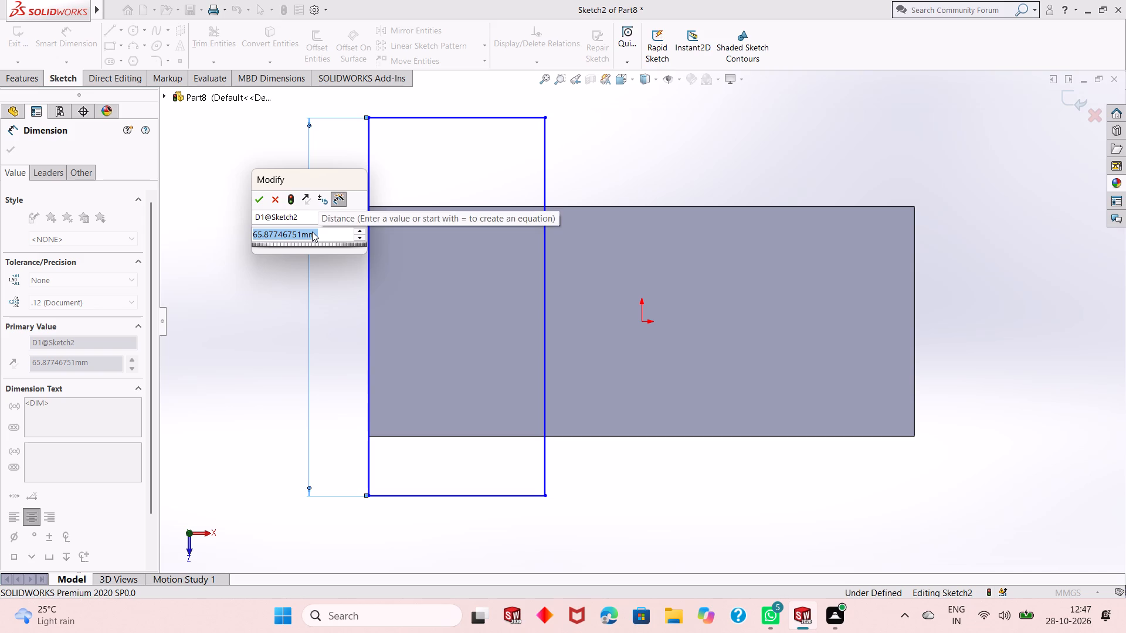
type("90")
key("Return")
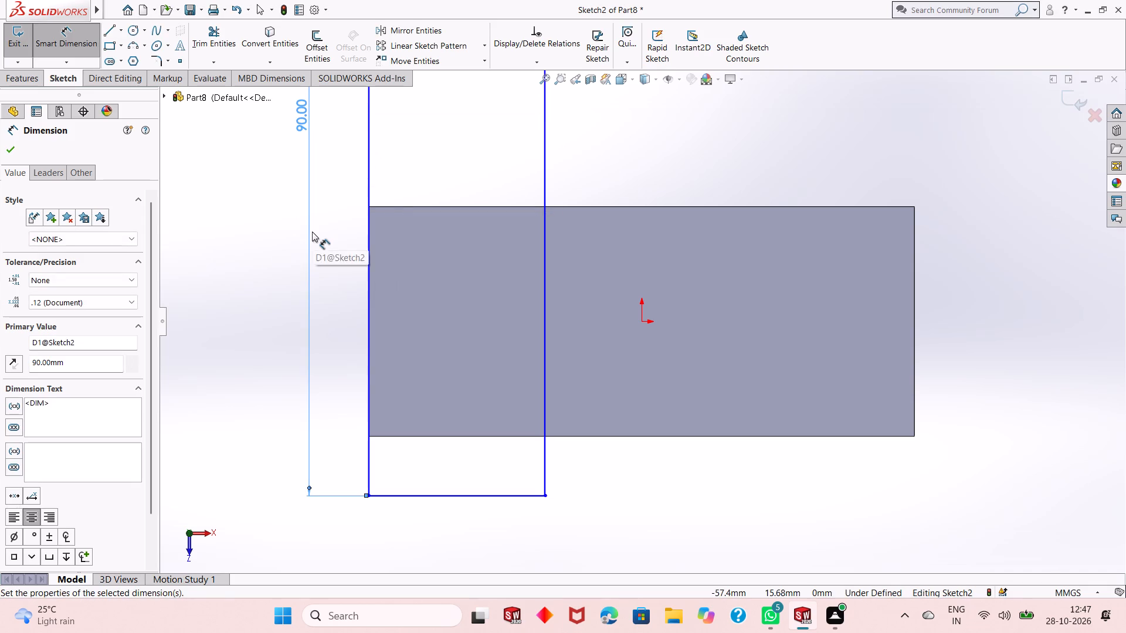
scroll(443, 378, "down", 2, "ctrl")
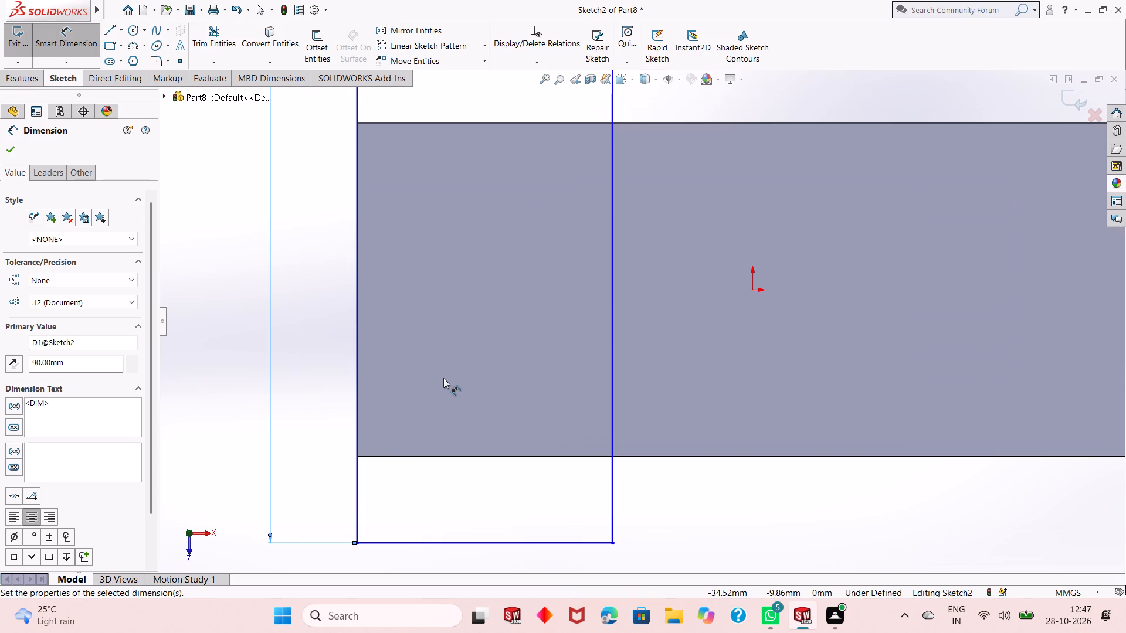
scroll(443, 378, "up", 3, "ctrl")
scroll(474, 452, "up", 1, "ctrl")
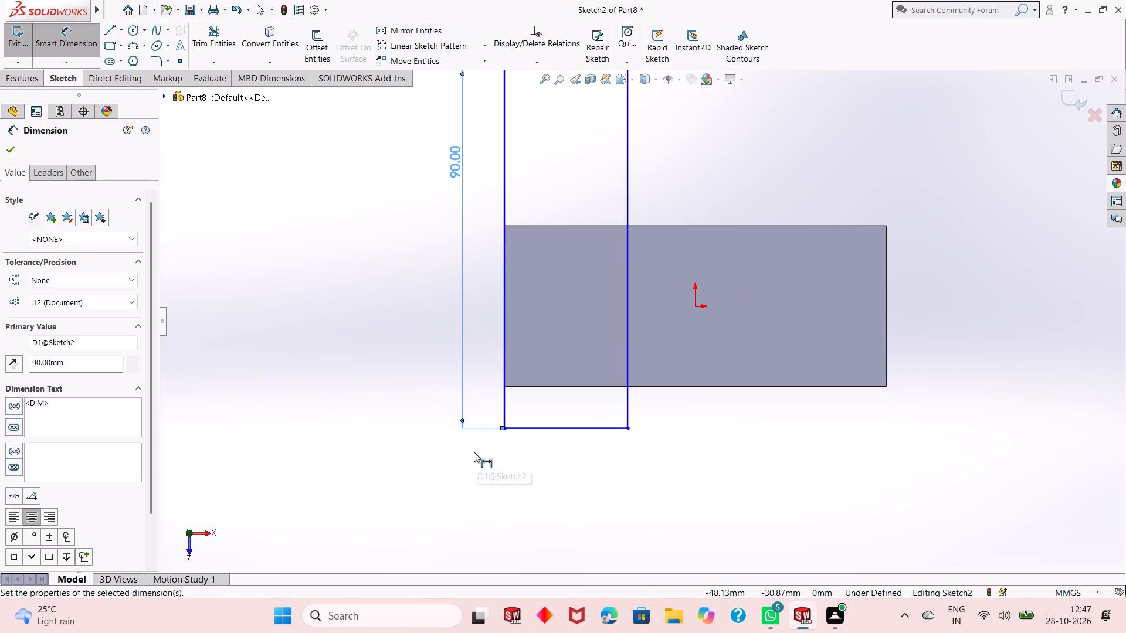
scroll(479, 449, "up", 2, "ctrl")
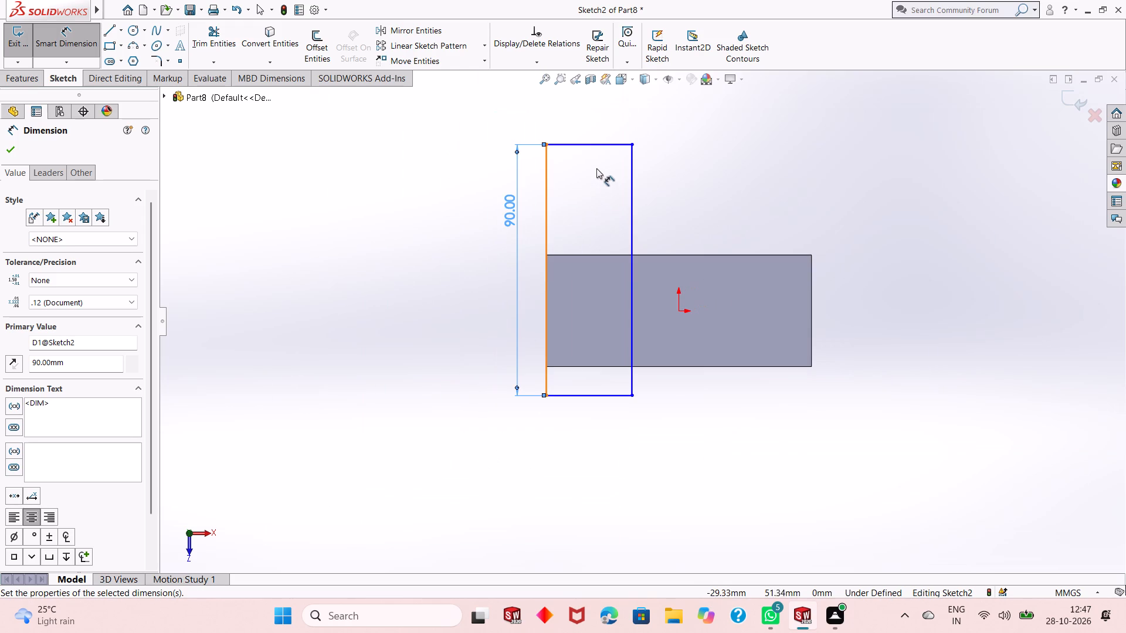
left_click(596, 168)
key("Escape")
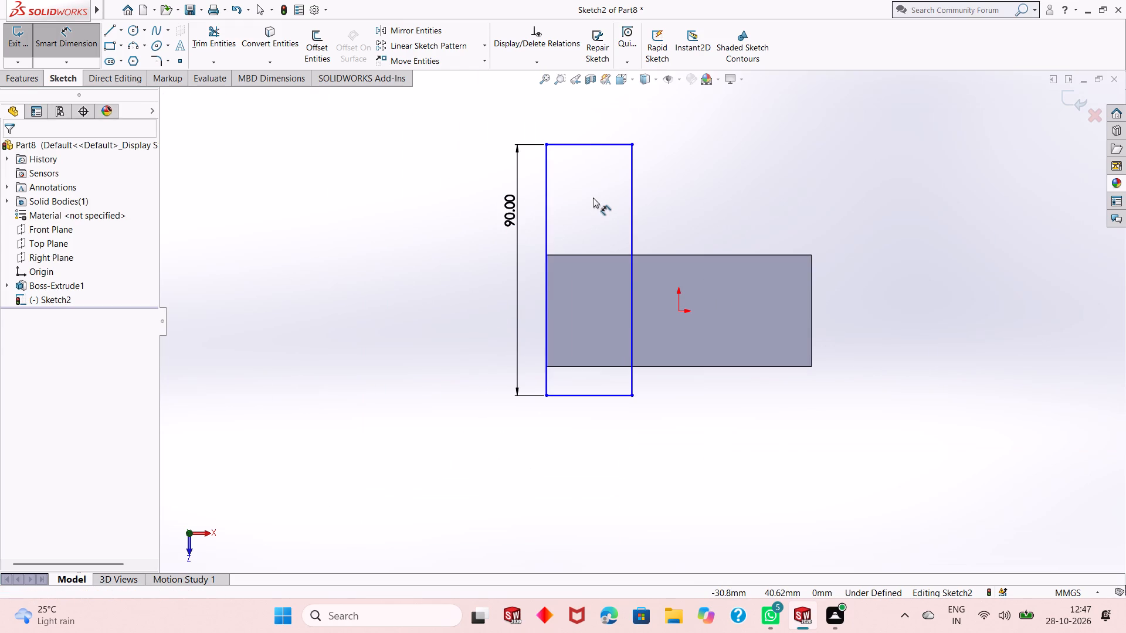
key("Escape")
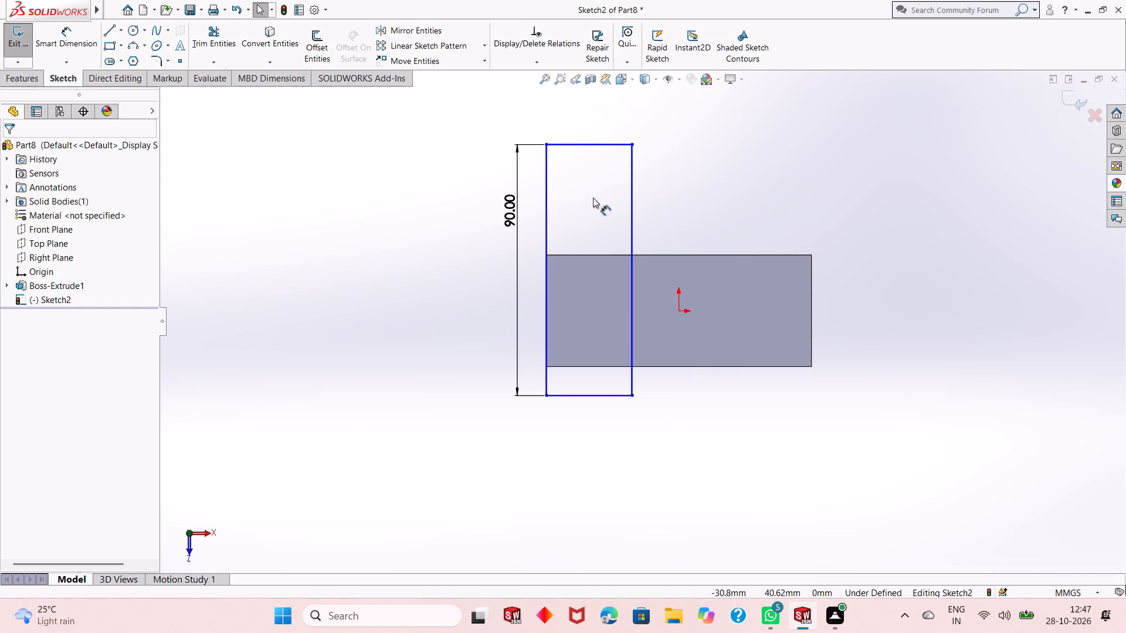
Draw a horizontal centerline about 10 mm long from the origin towards the rectangle.
left_click(122, 34)
left_click(127, 64)
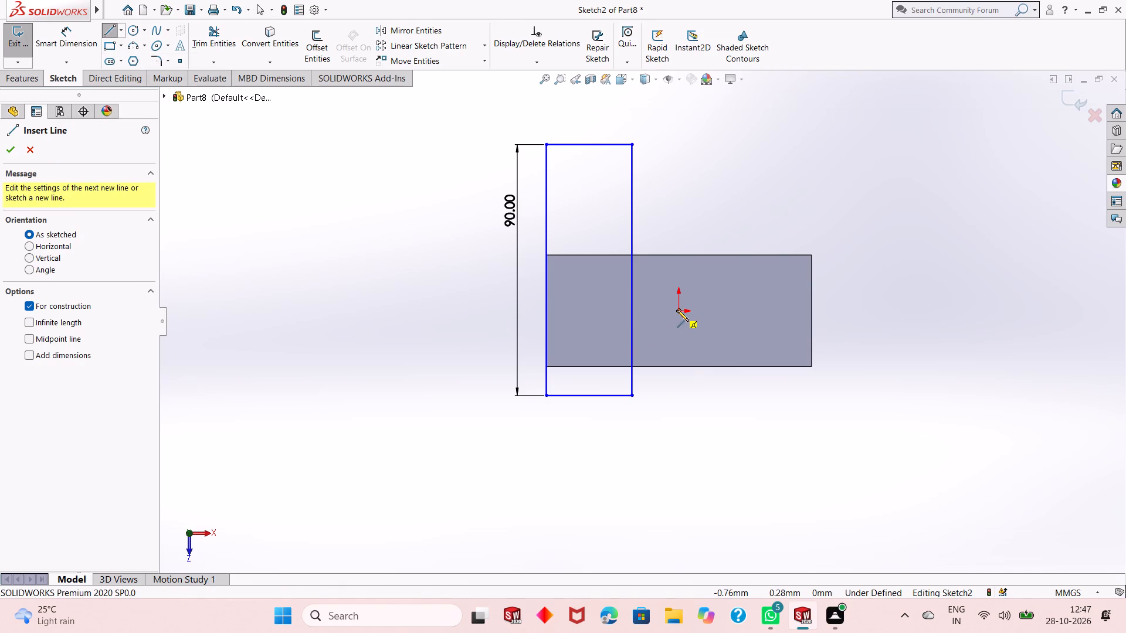
left_click_drag(677, 310, 652, 311)
left_click(652, 311)
key("Escape")
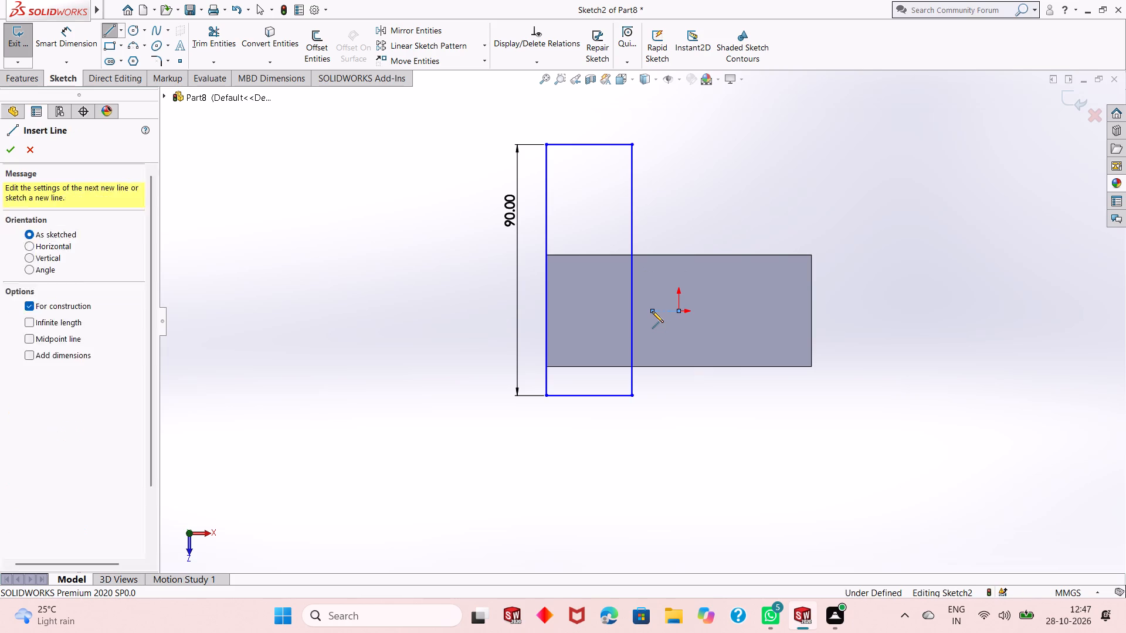
key("Escape")
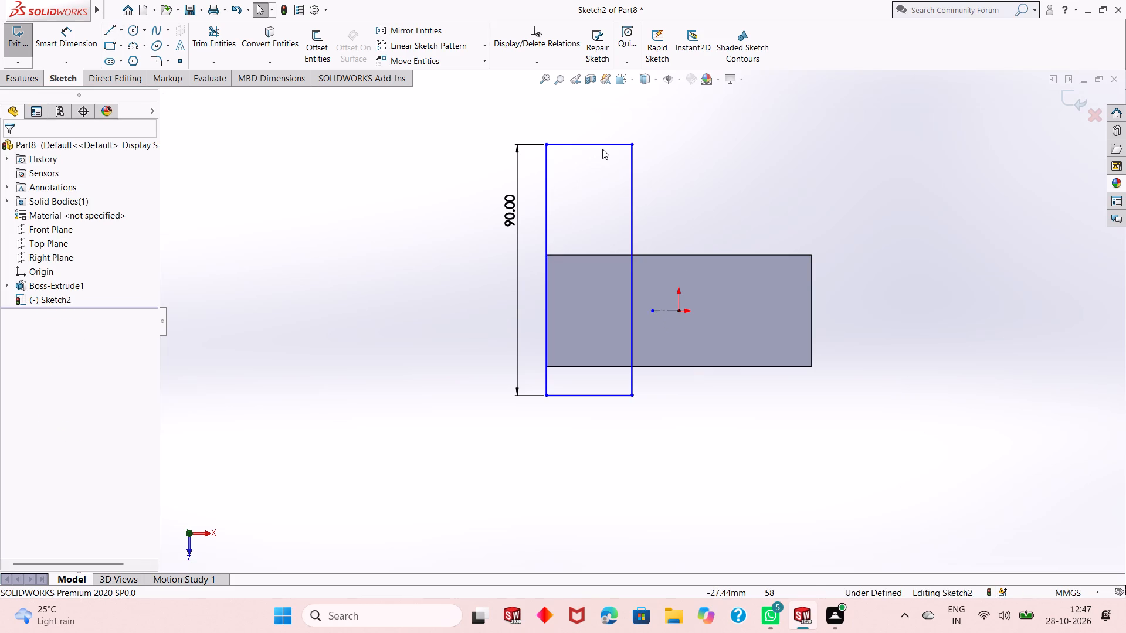
Make the rectangle's two short horizontal sides symmetric about the centerline.
left_click(610, 144)
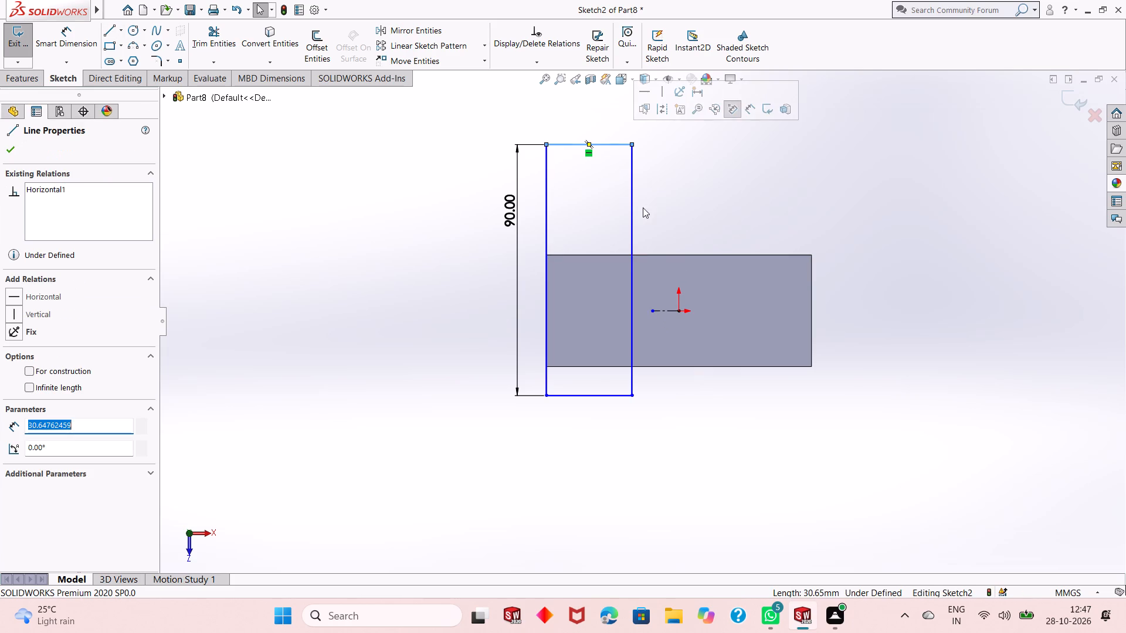
left_click(667, 309, "ctrl")
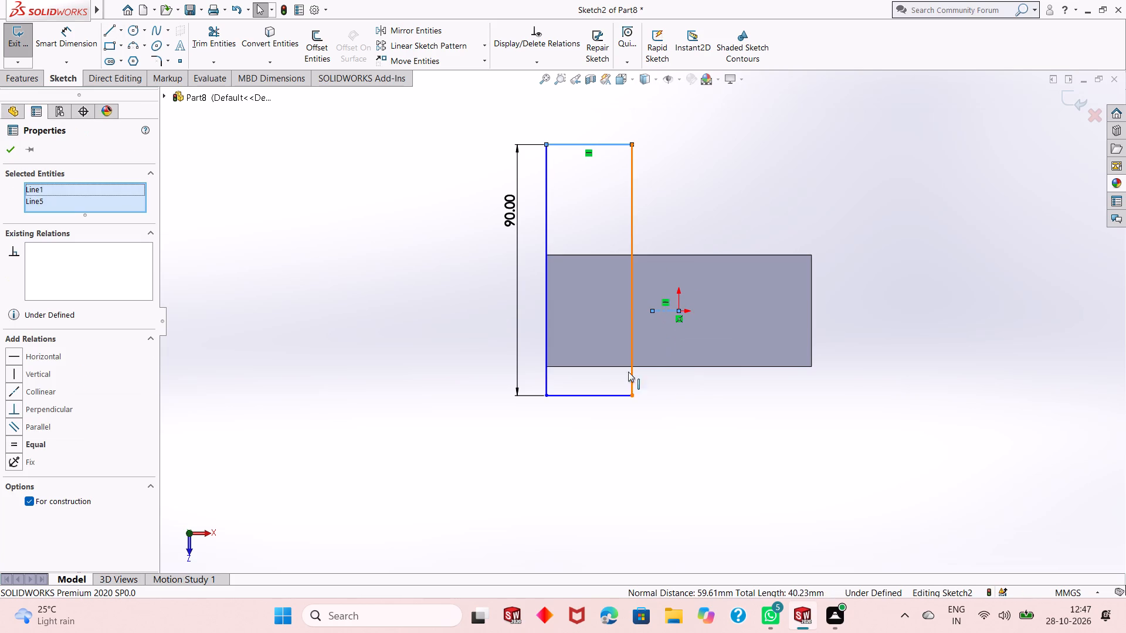
left_click(595, 397, "ctrl")
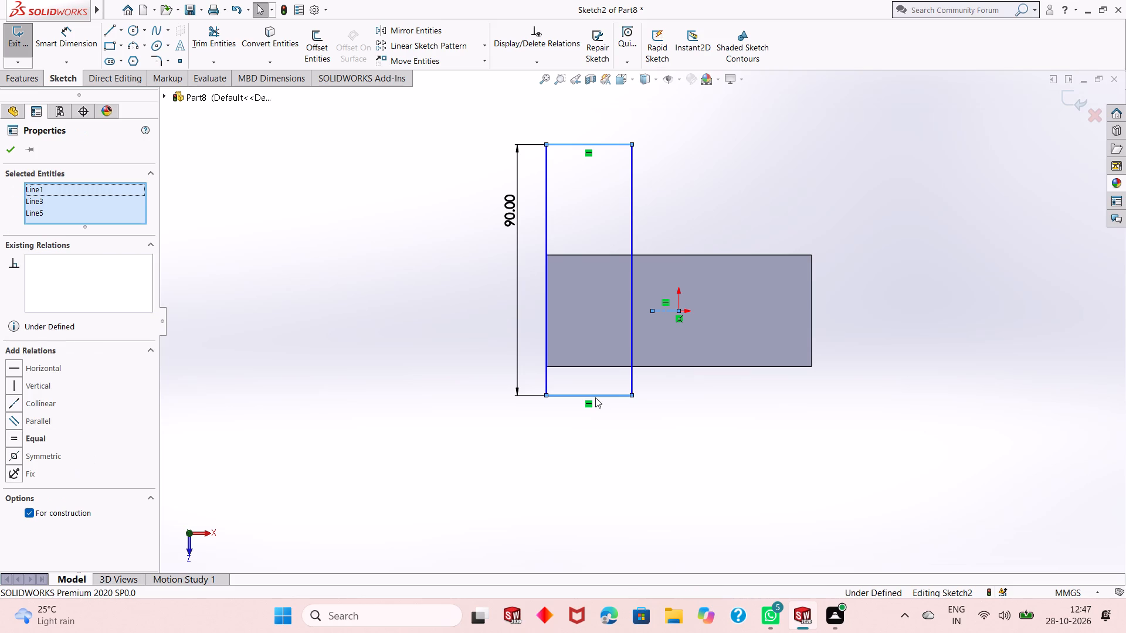
left_click(716, 343)
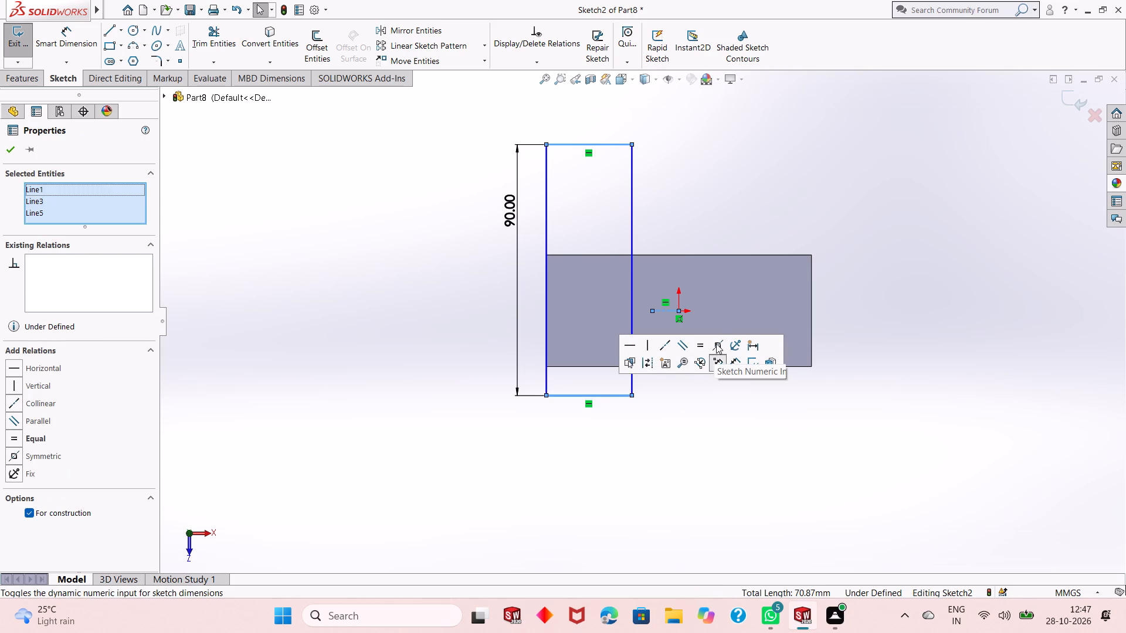
key("Escape")
key("Escape")
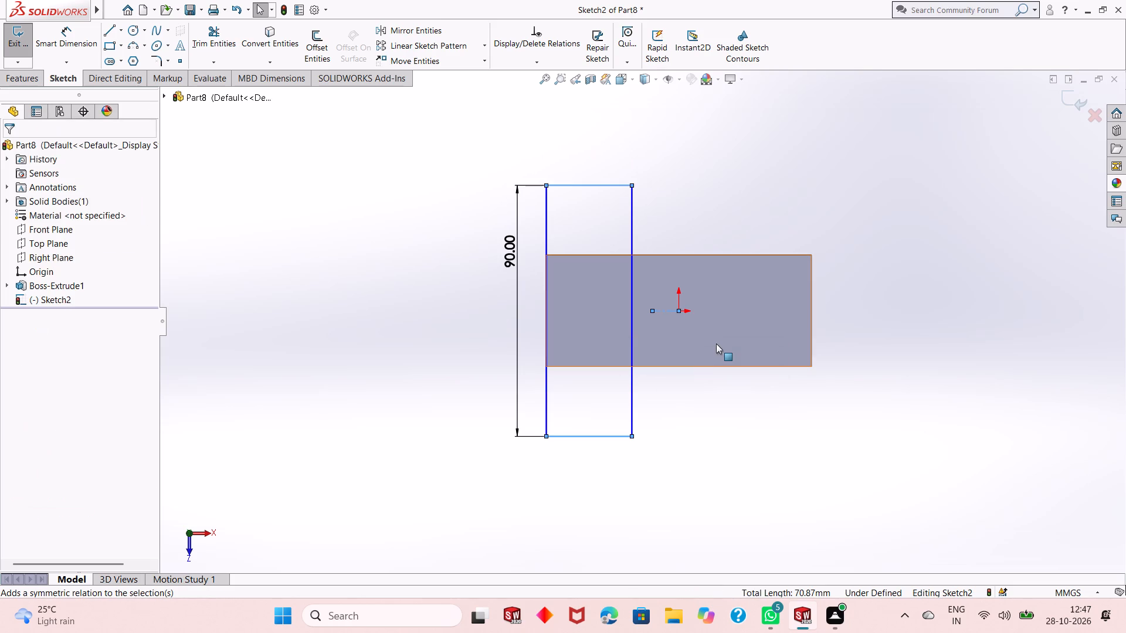
key("Escape")
key("Escape")
key("Escape")
key("Escape")
key("Escape")
key("Escape")
key("Escape")
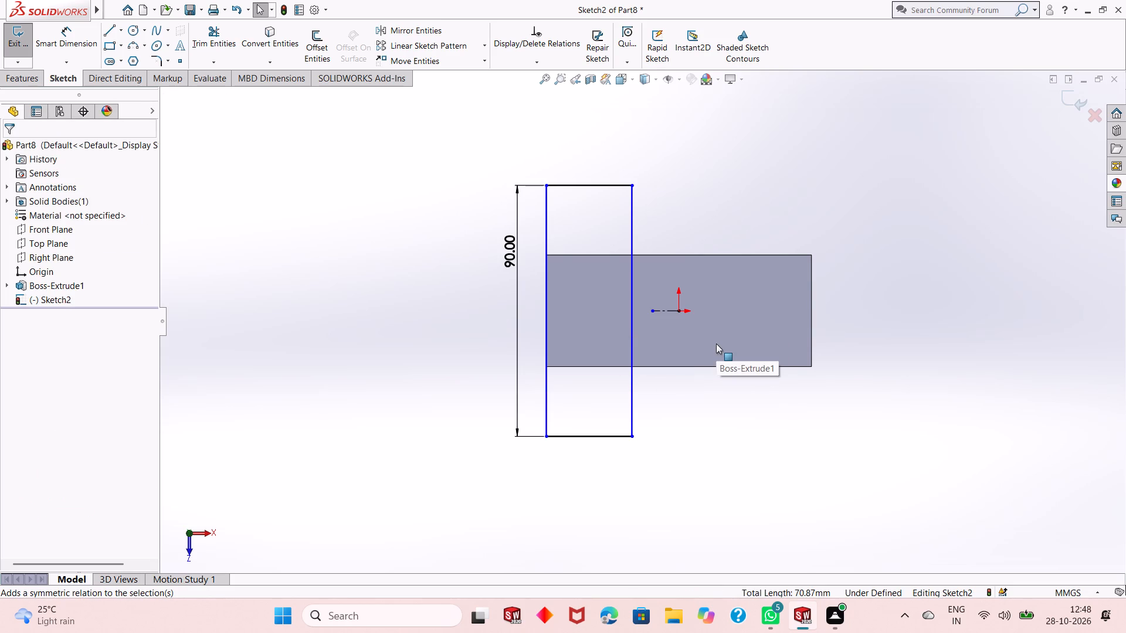
key("Escape")
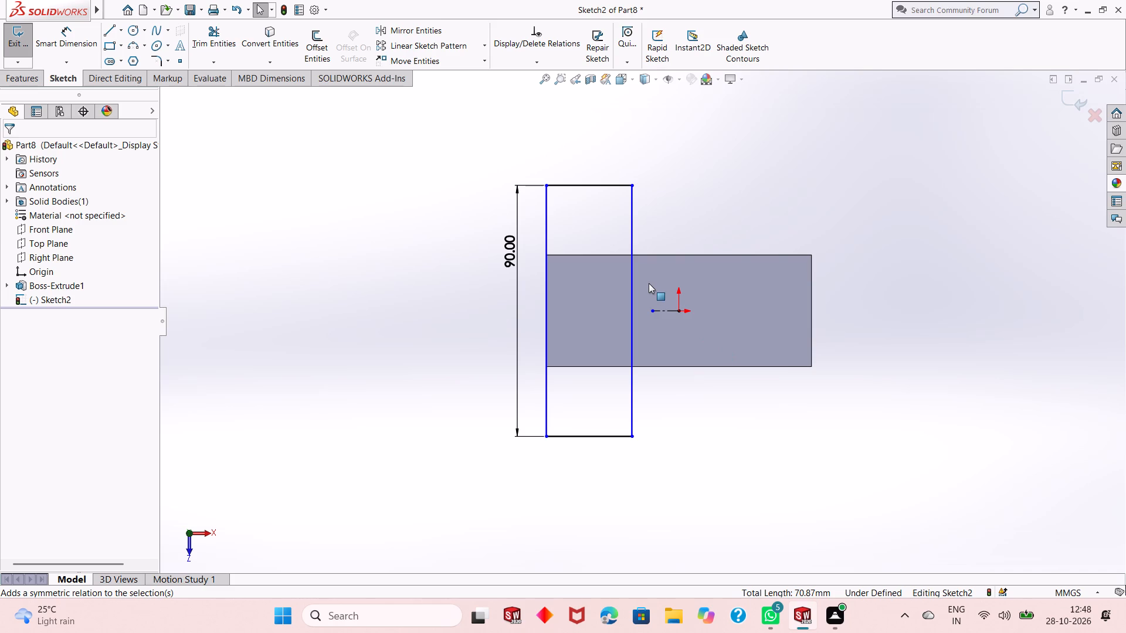
key("Escape")
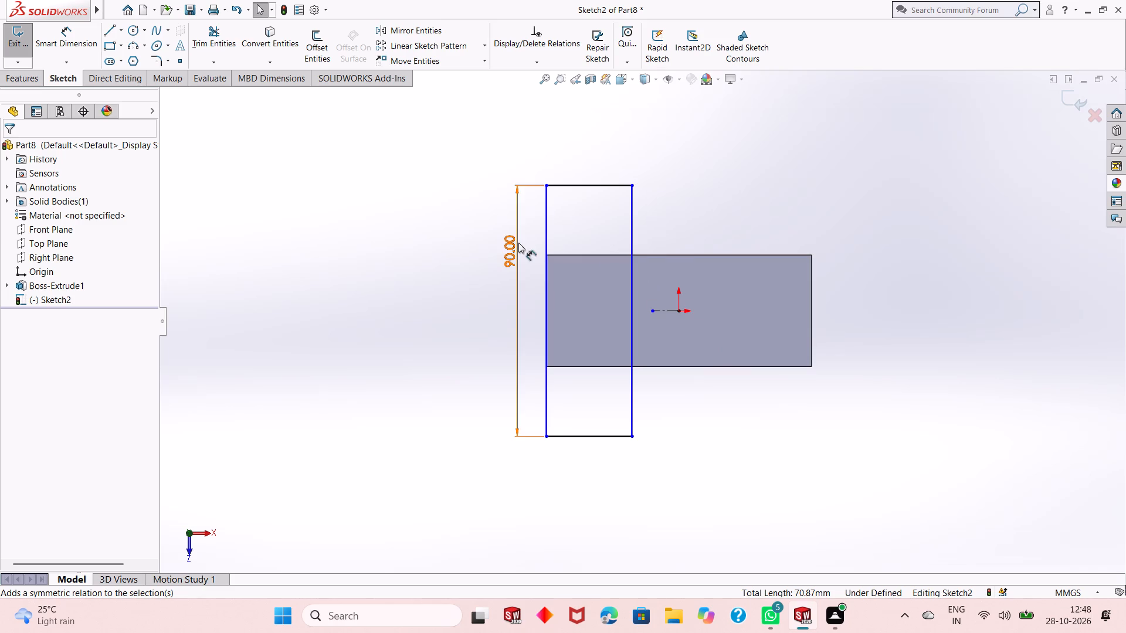
Dimension the rectangle's short horizontal side to 50 mm.
left_click(78, 47)
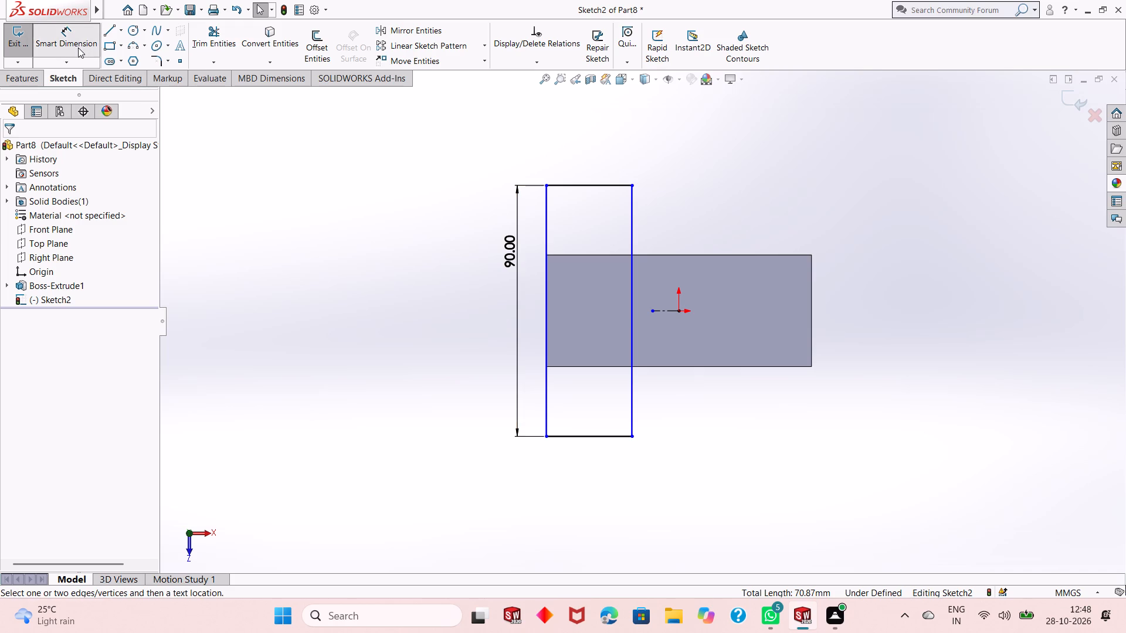
left_click(581, 436)
left_click(581, 475)
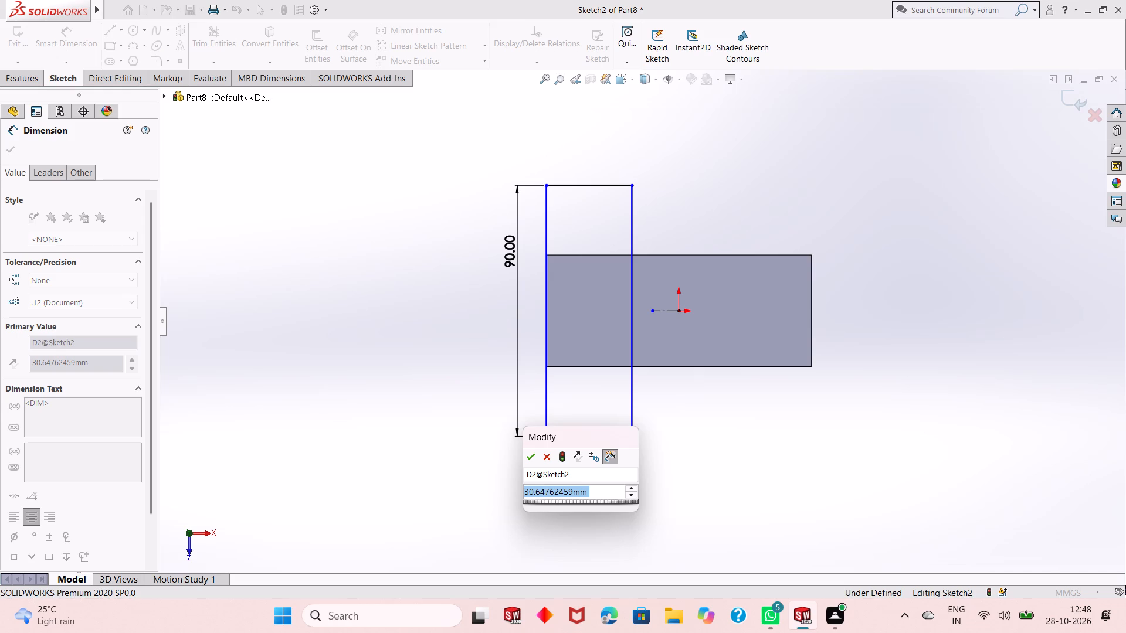
type("50")
key("Return")
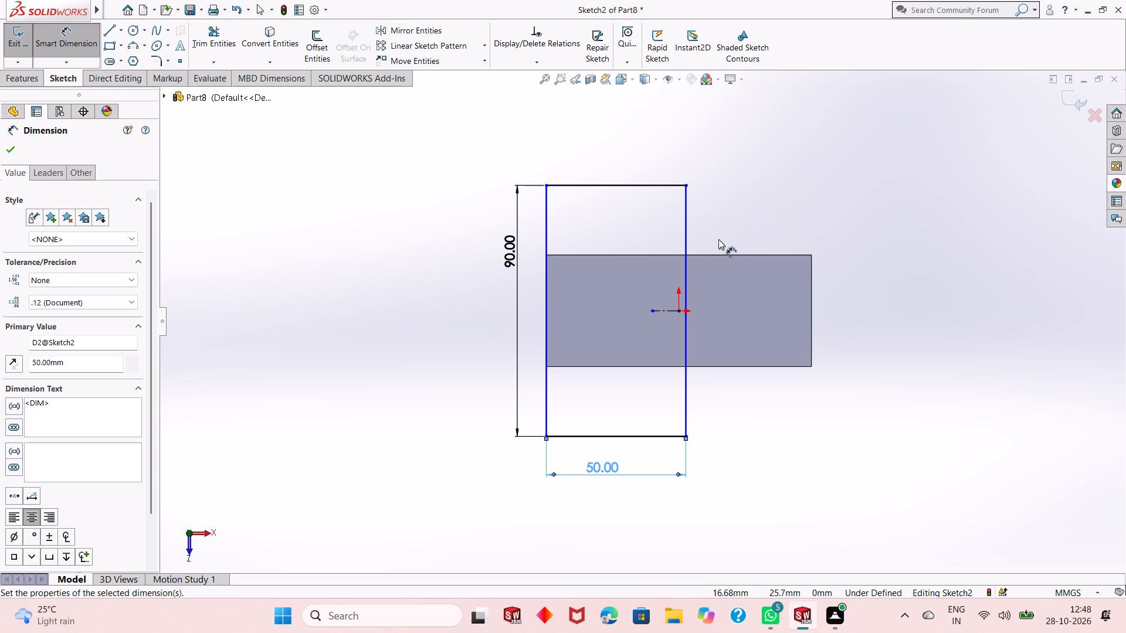
left_click(9, 152)
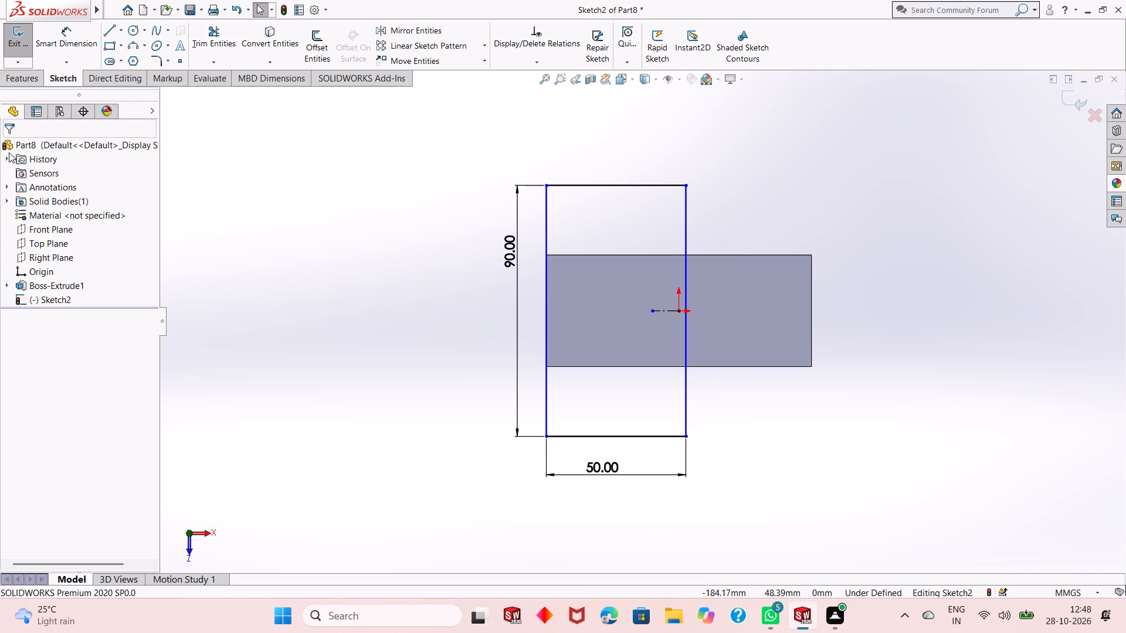
key("Escape")
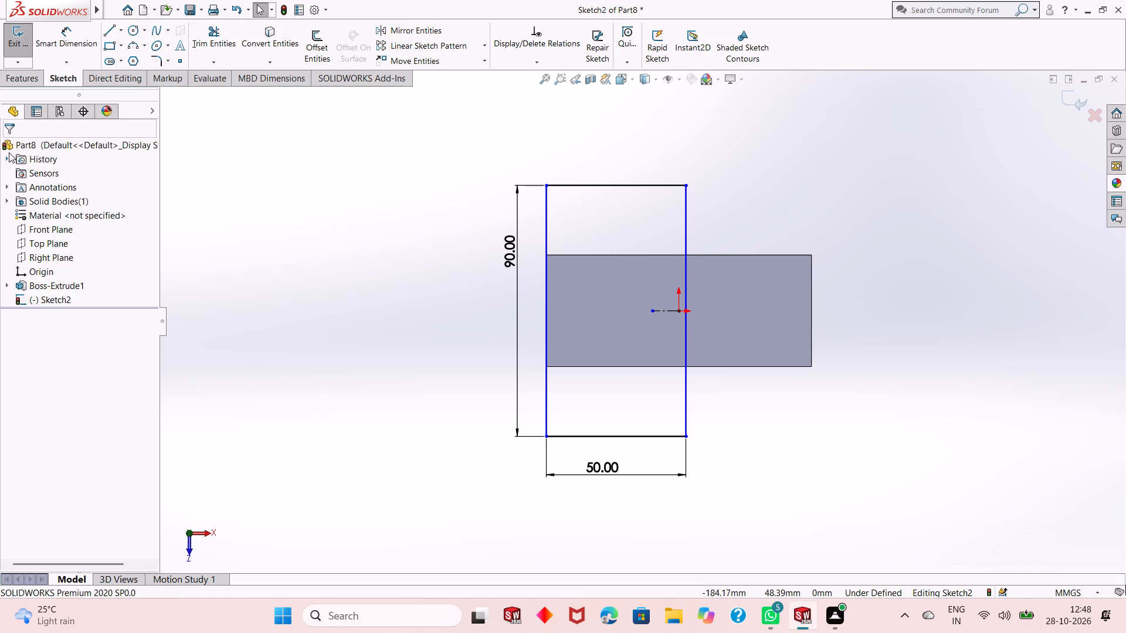
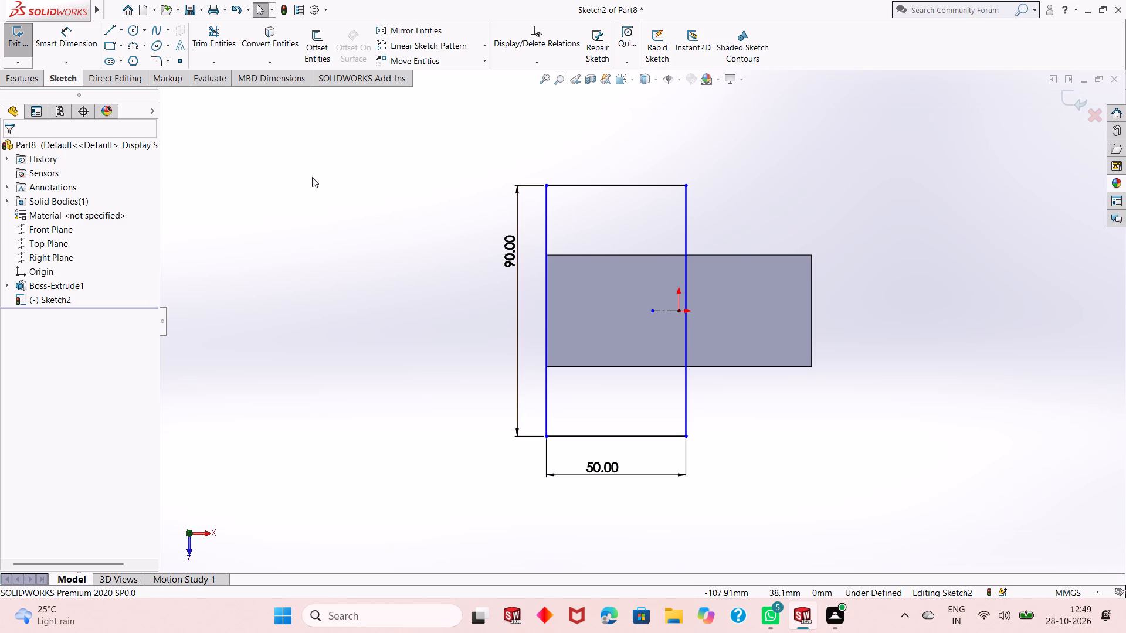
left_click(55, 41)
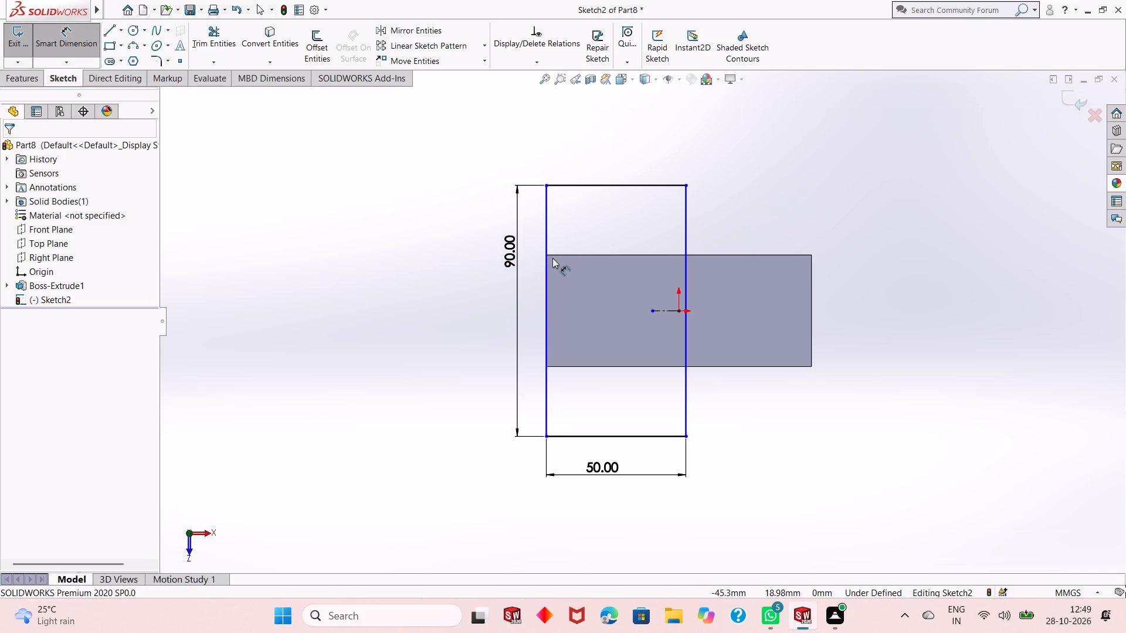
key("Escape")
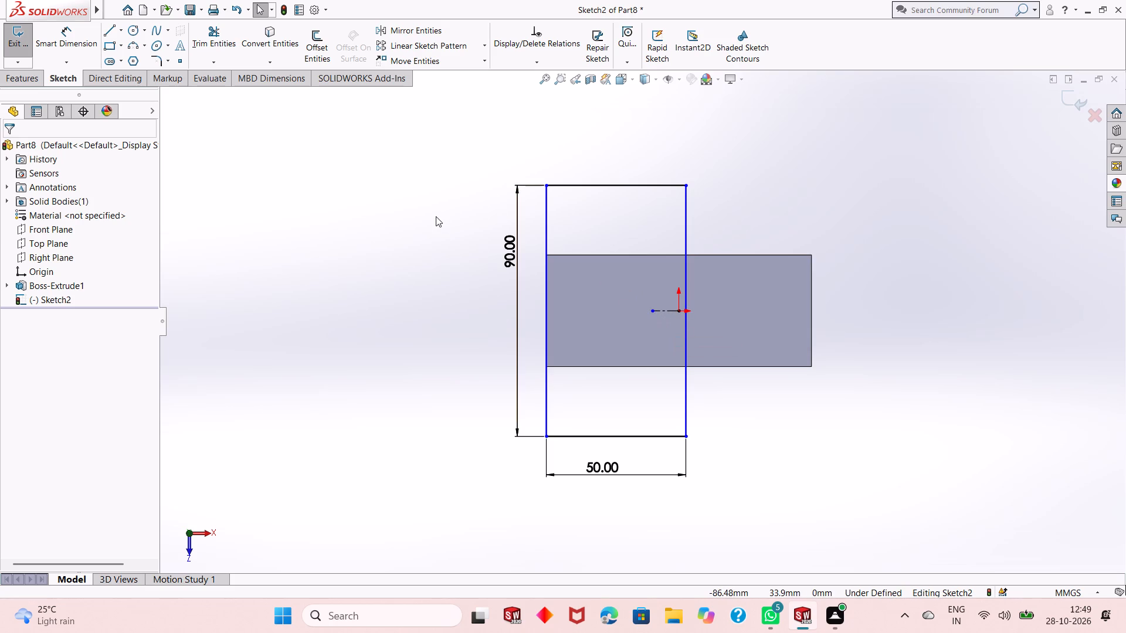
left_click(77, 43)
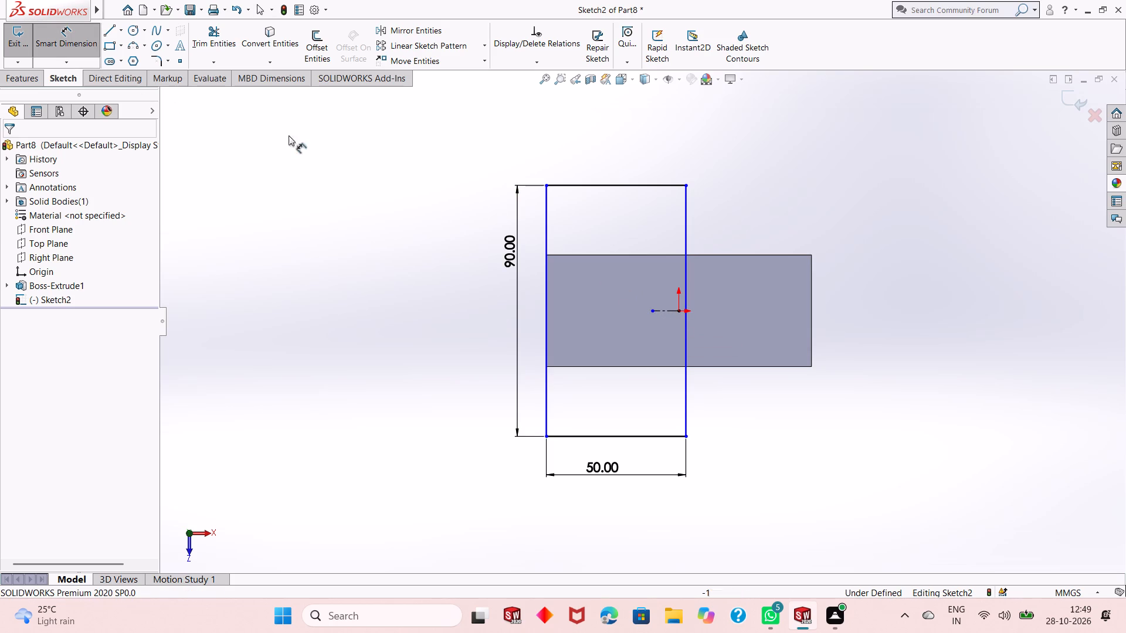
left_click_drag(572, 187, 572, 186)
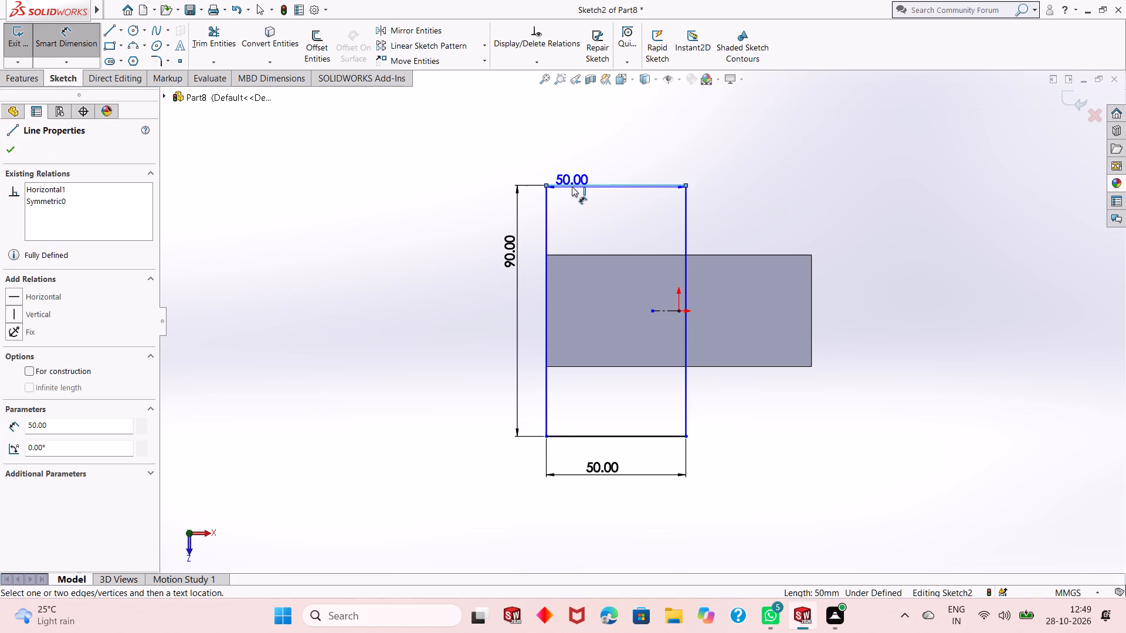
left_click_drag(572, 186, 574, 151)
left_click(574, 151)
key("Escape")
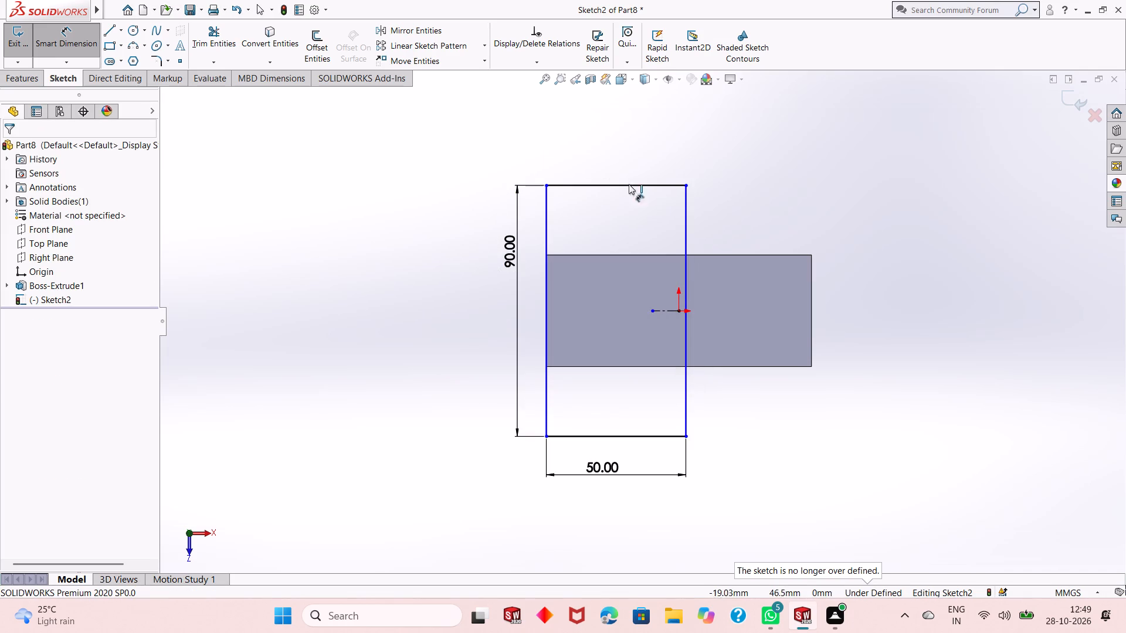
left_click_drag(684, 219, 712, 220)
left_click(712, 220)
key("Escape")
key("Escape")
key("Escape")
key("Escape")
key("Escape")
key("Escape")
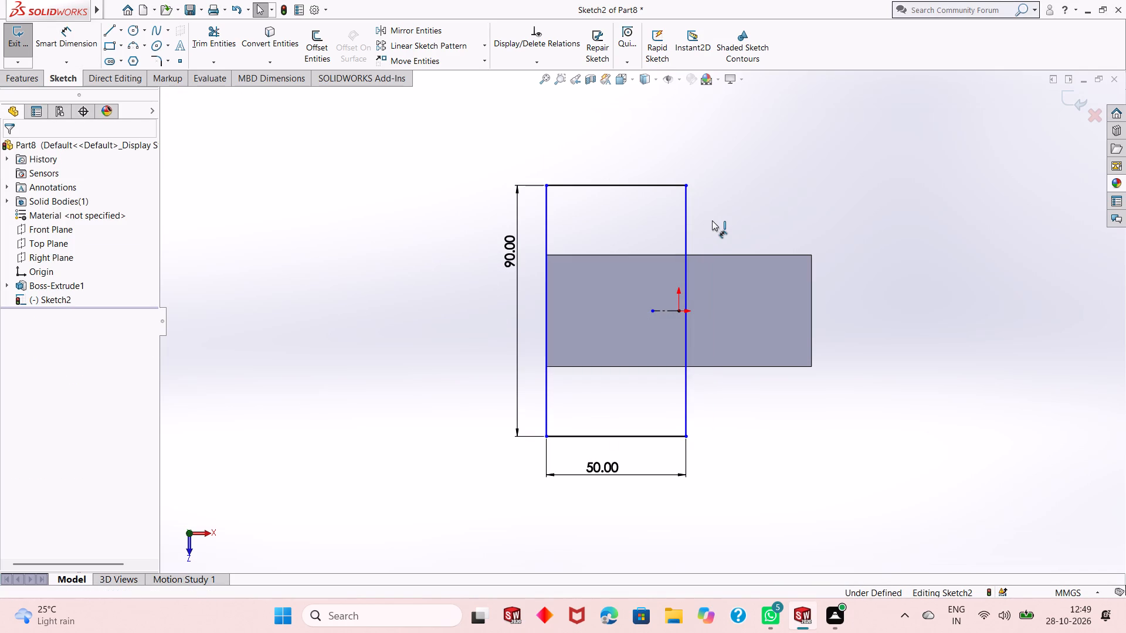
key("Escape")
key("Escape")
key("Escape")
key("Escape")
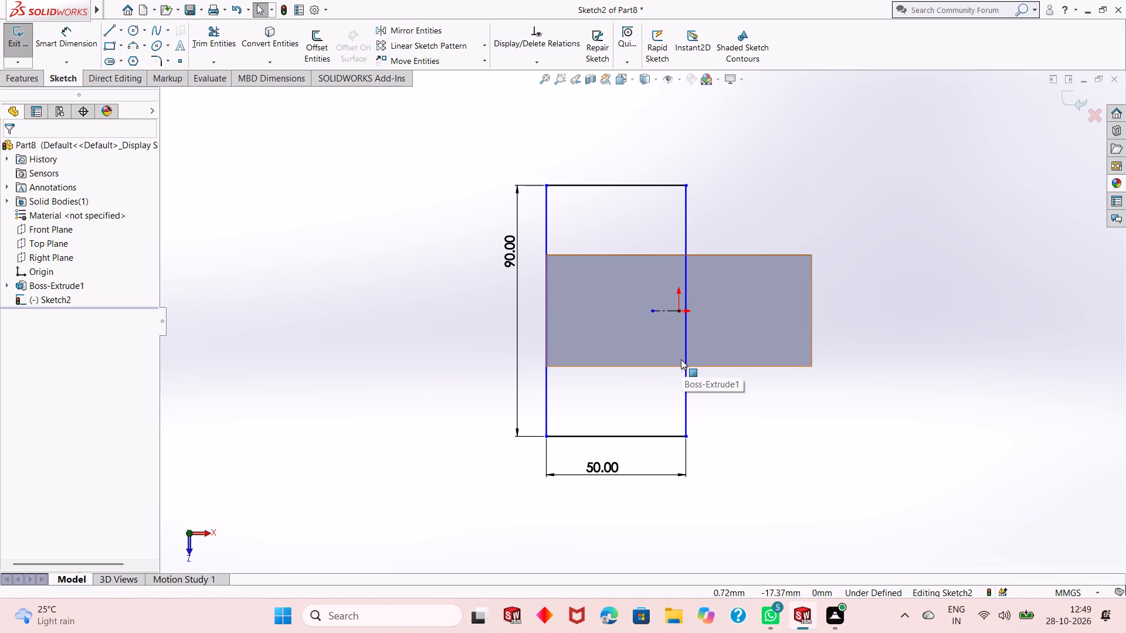
Dimension the distance from the rectangle's inner vertical side to the block's far short edge as 45 mm.
left_click(88, 34)
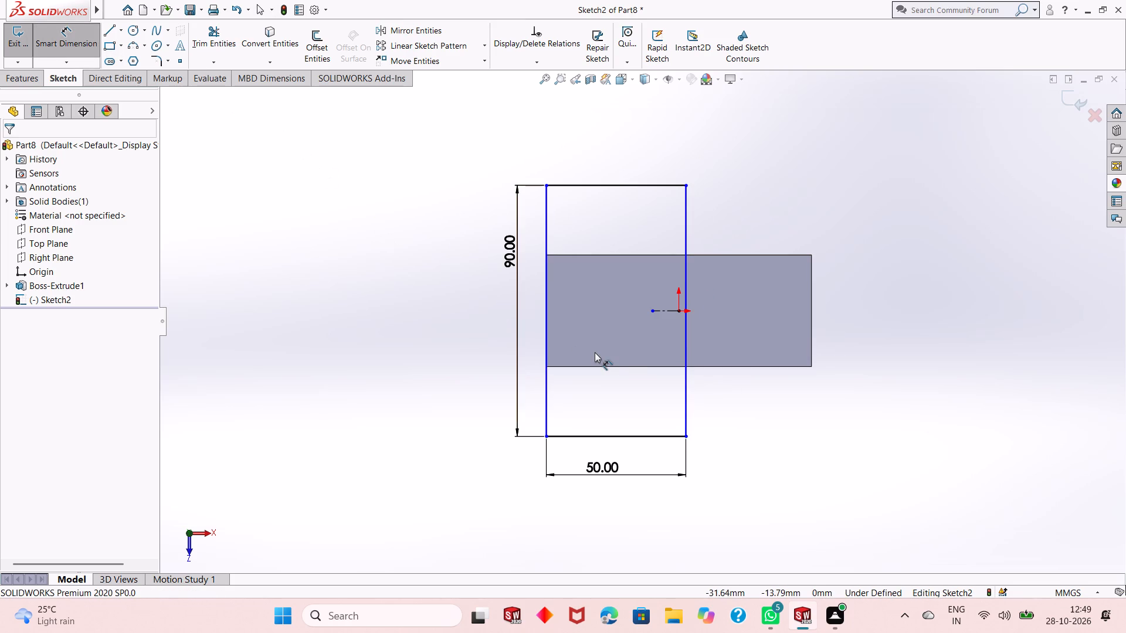
left_click(686, 361)
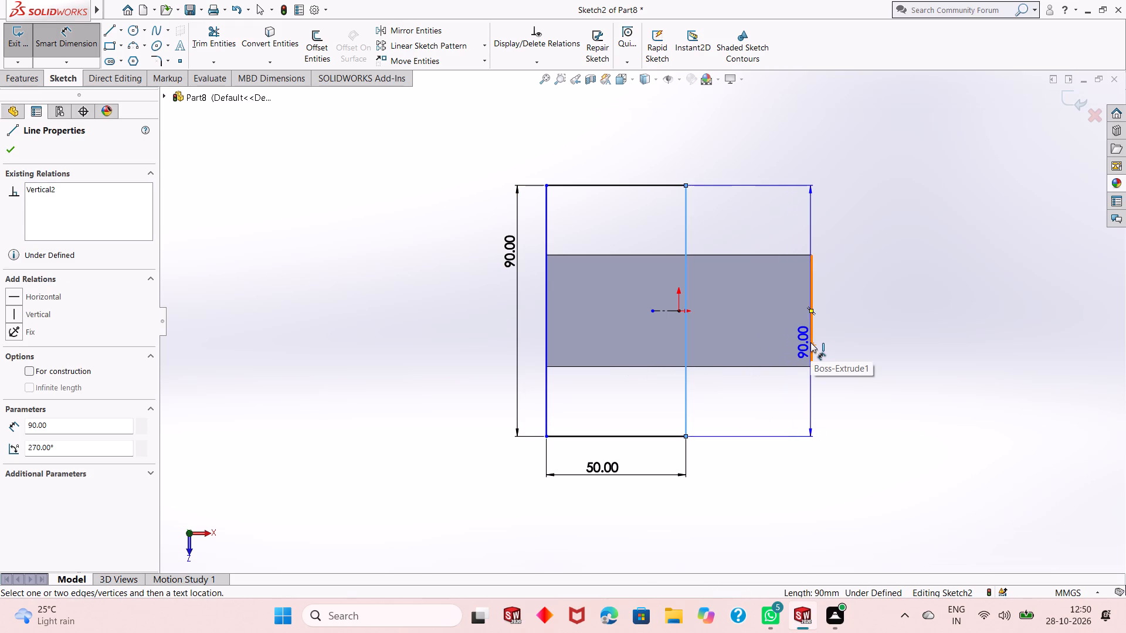
left_click(810, 342)
left_click(809, 407)
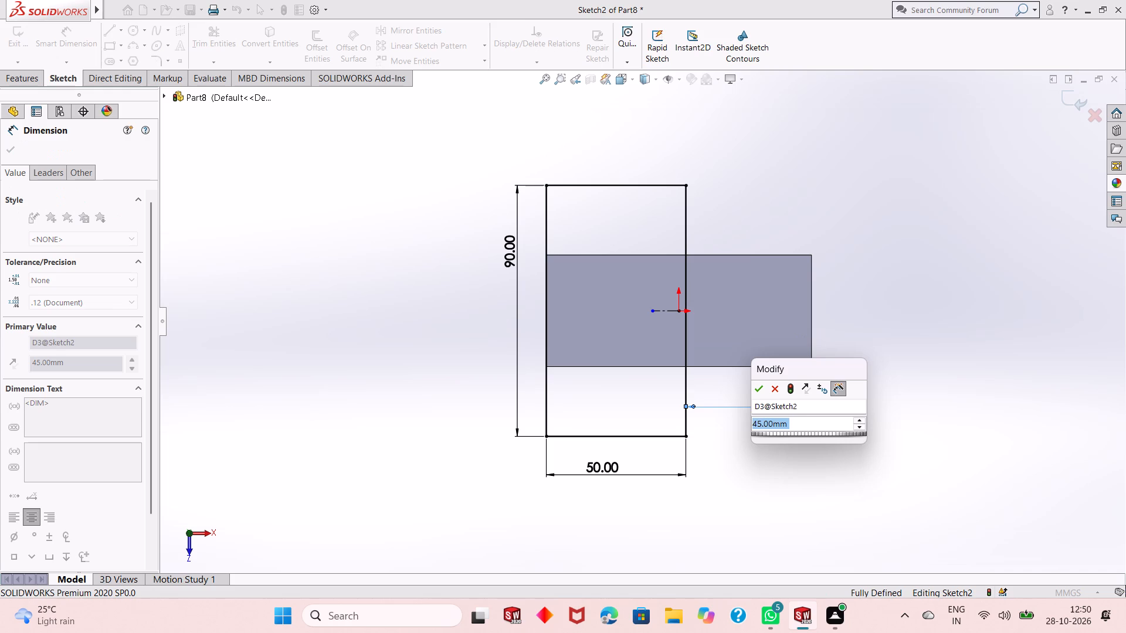
key("Return")
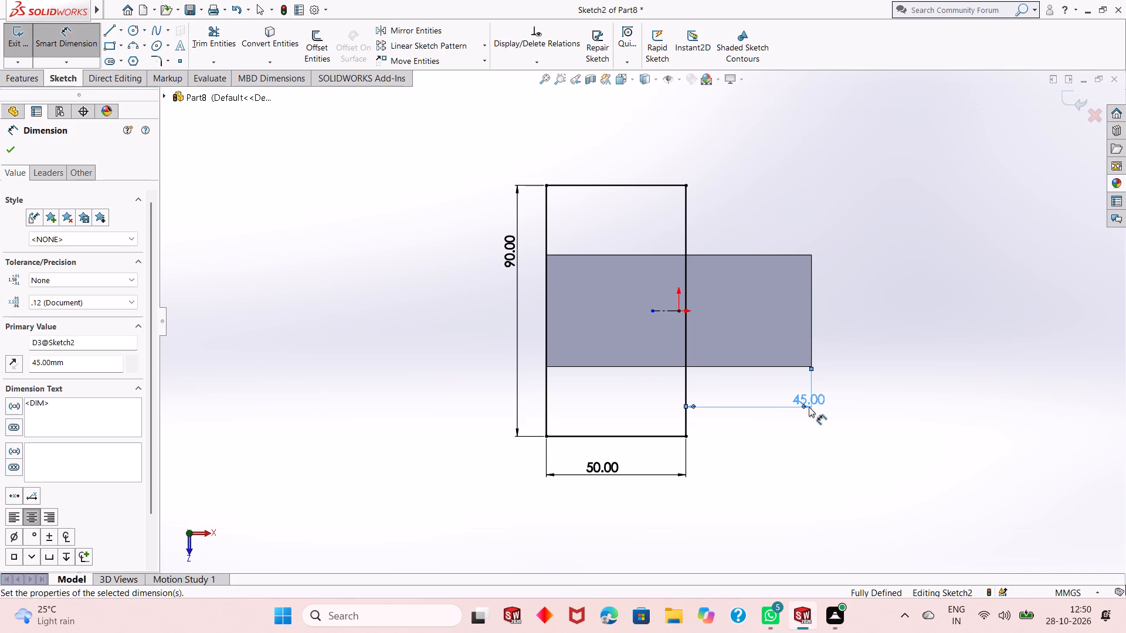
key("Escape")
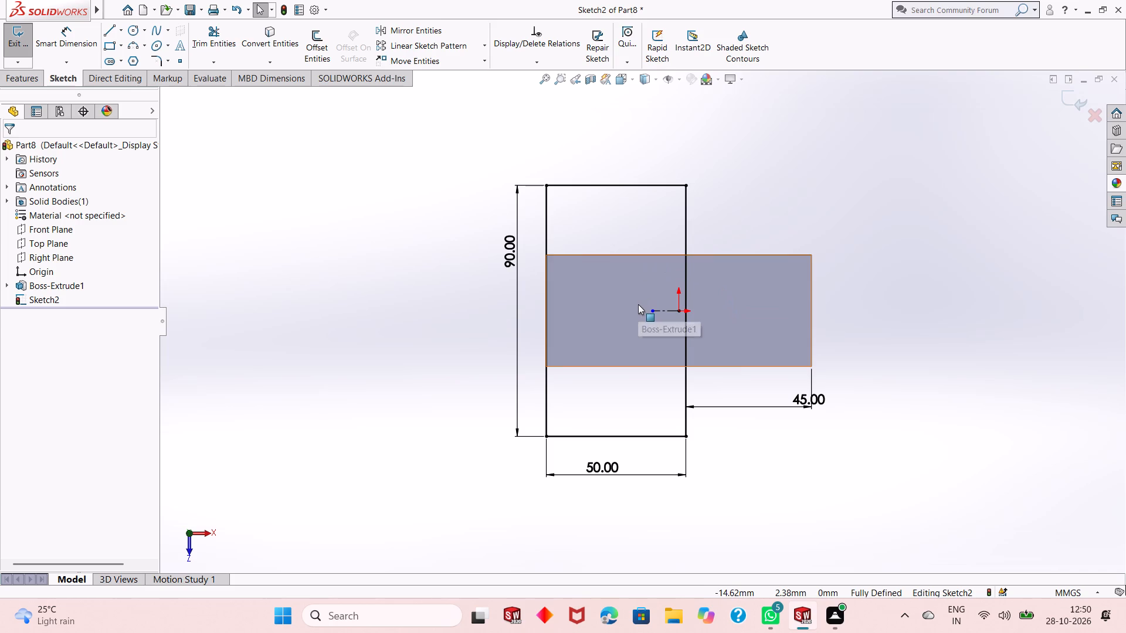
Extrude the 90 x 50 mm rectangle sketch 12 mm upward from the block's top face, merged with the block.
scroll(638, 304, "up", 2, "ctrl")
scroll(638, 304, "down", 3, "ctrl")
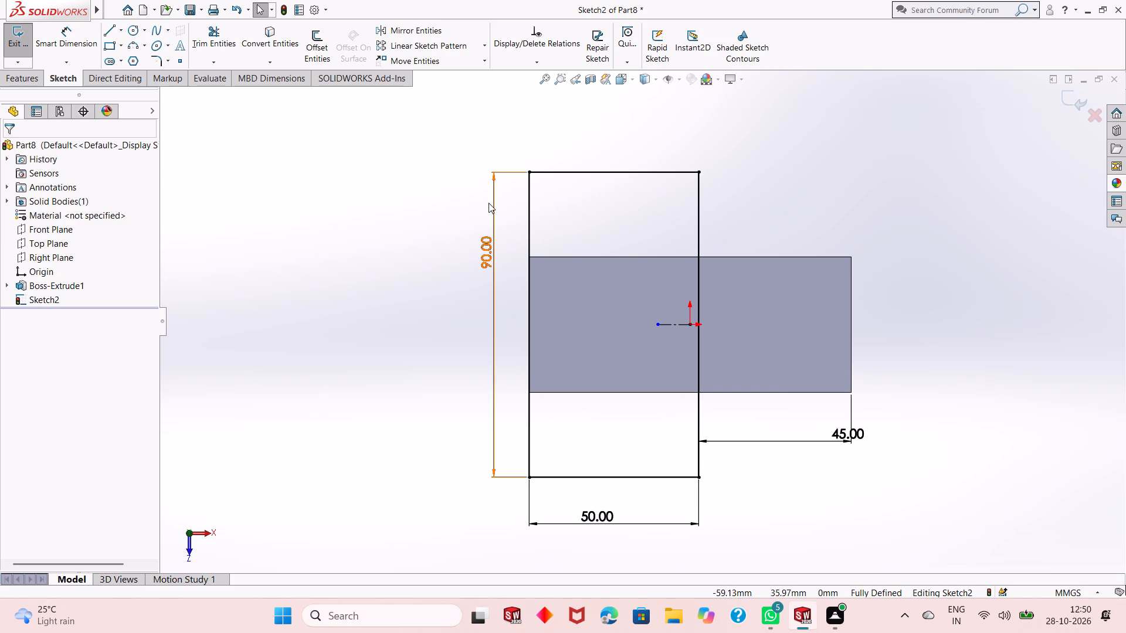
left_click(36, 80)
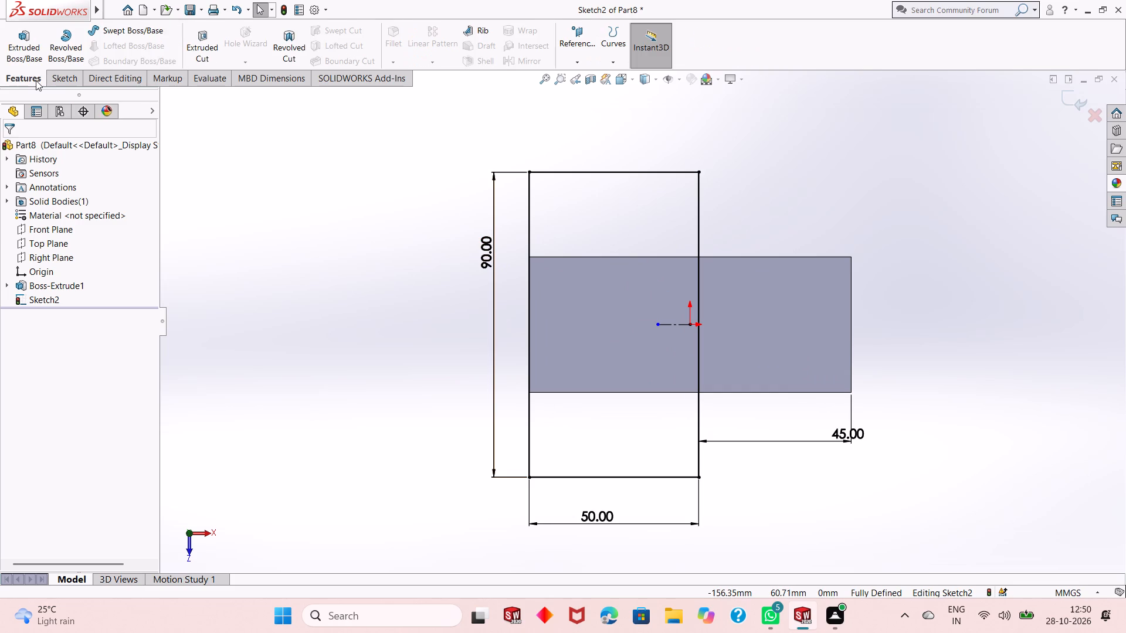
left_click(31, 55)
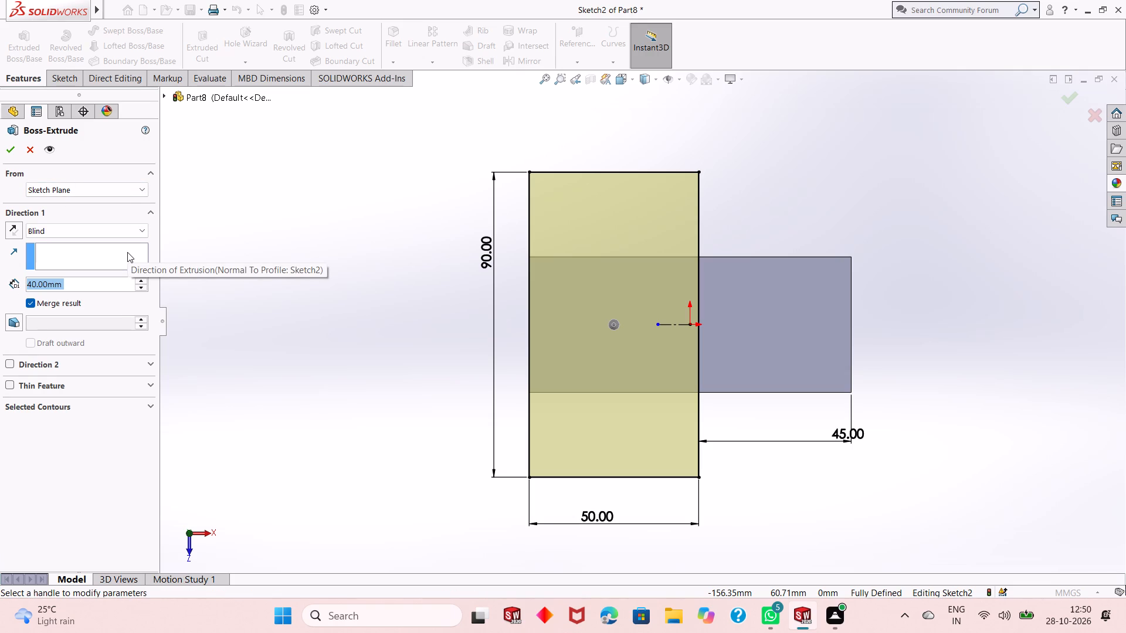
type("12")
key("Return")
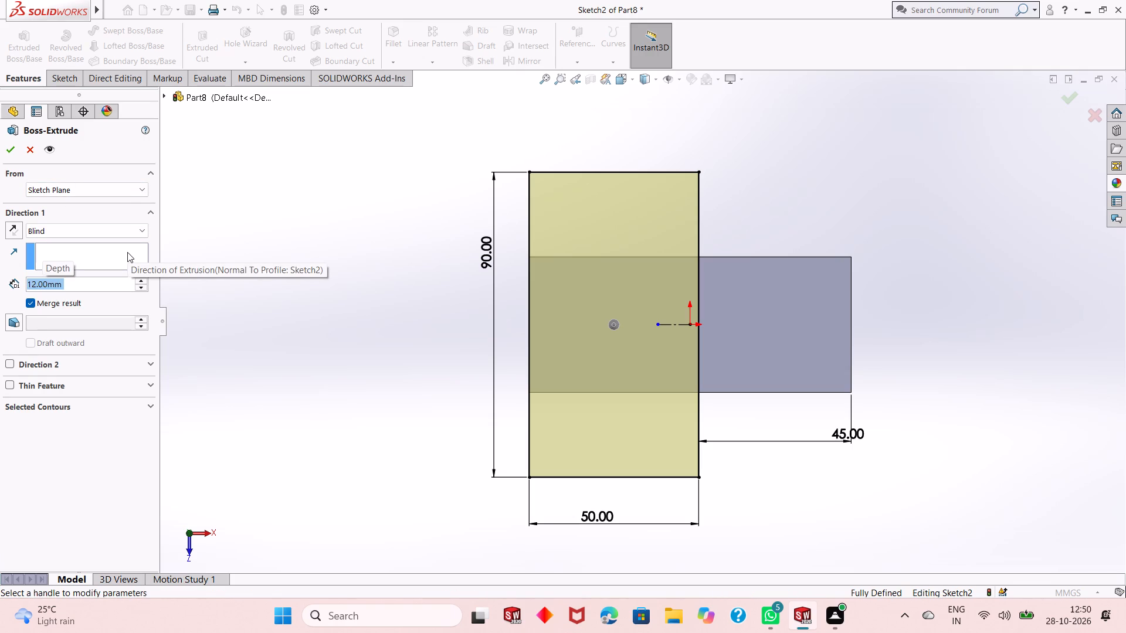
key("Return")
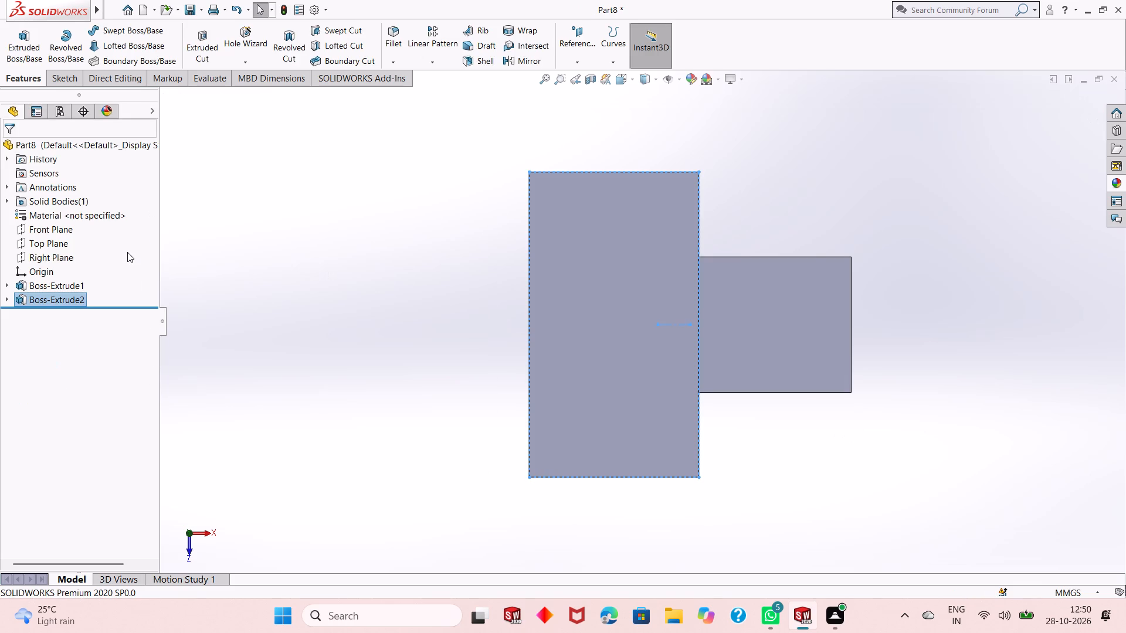
Examine the block and its new overhanging top plate from several angles.
right_click(277, 264)
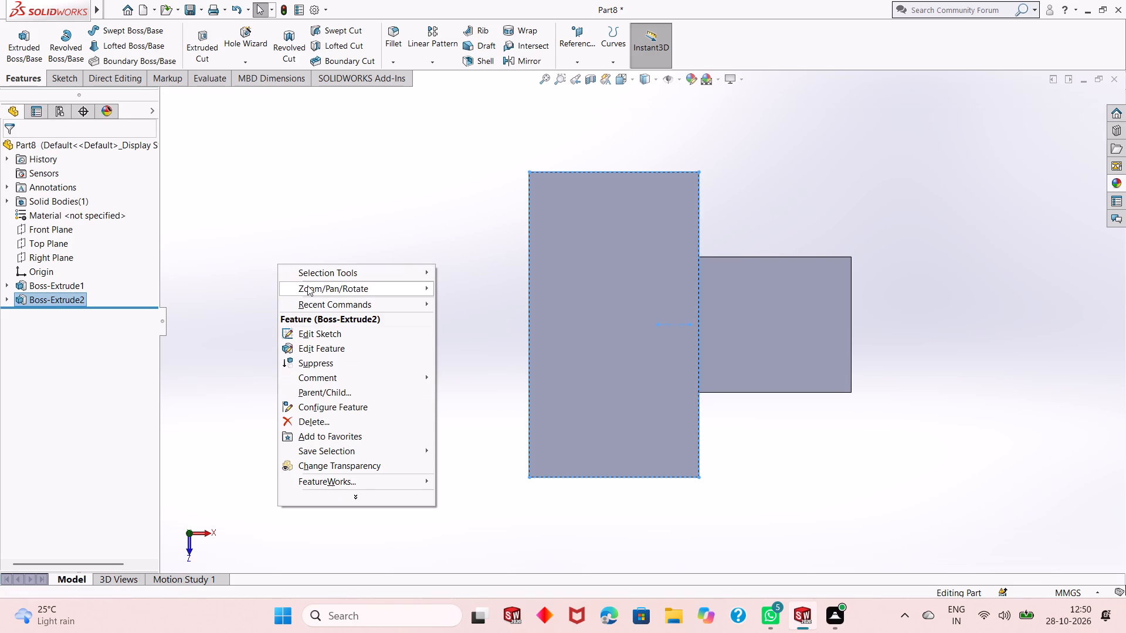
left_click(309, 285)
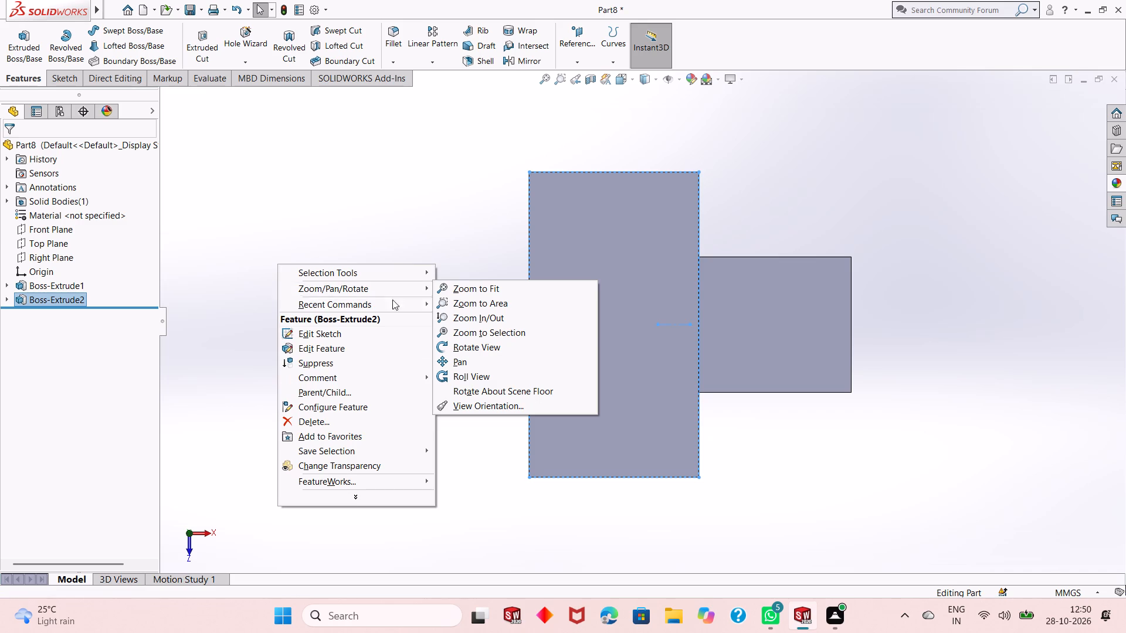
left_click(488, 348)
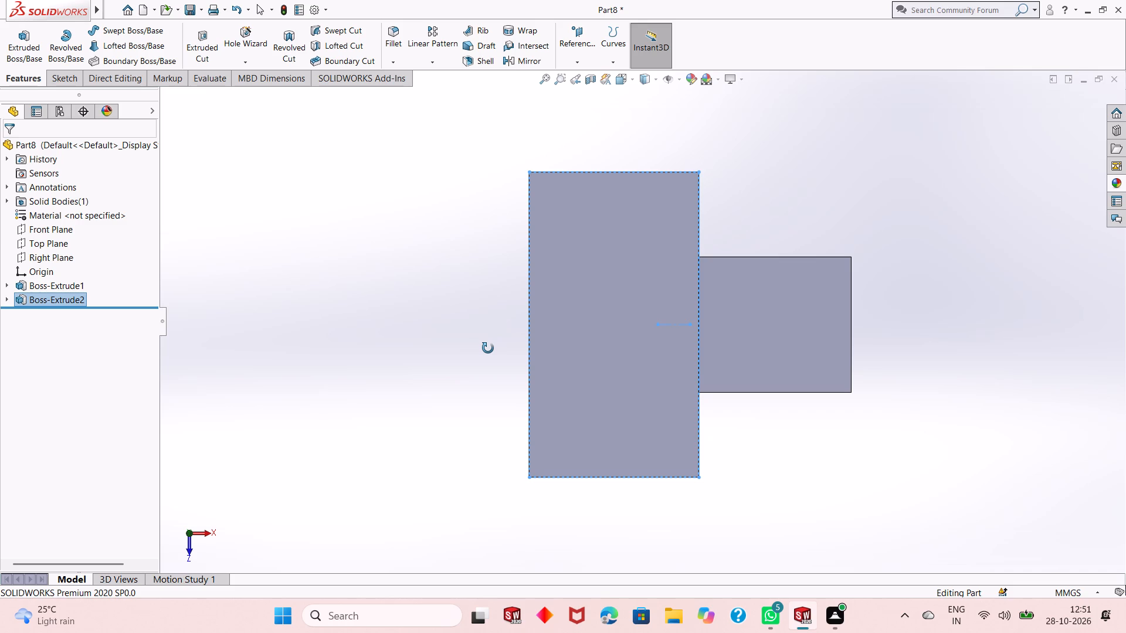
left_click_drag(626, 372, 591, 240)
left_click_drag(719, 380, 720, 375)
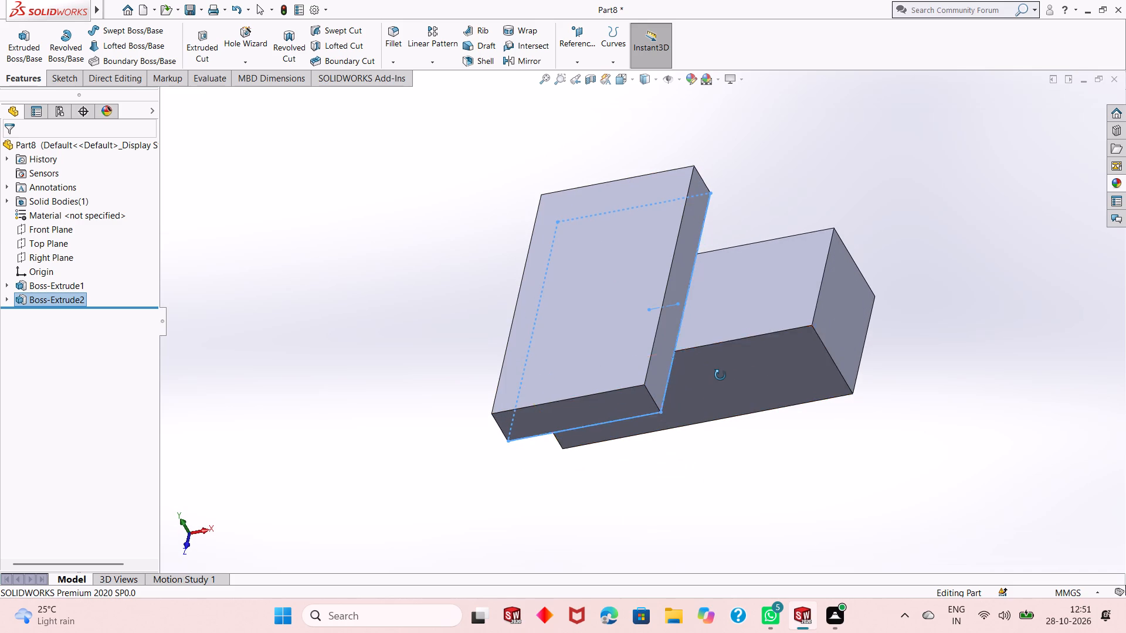
left_click_drag(720, 375, 873, 279)
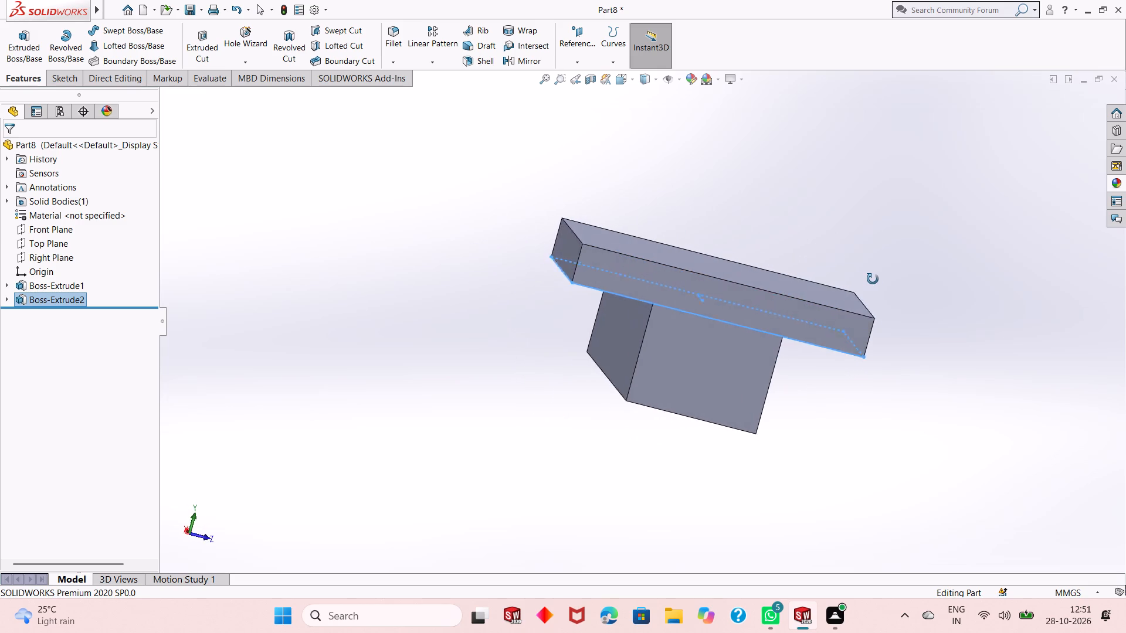
left_click_drag(873, 279, 852, 284)
key("Escape")
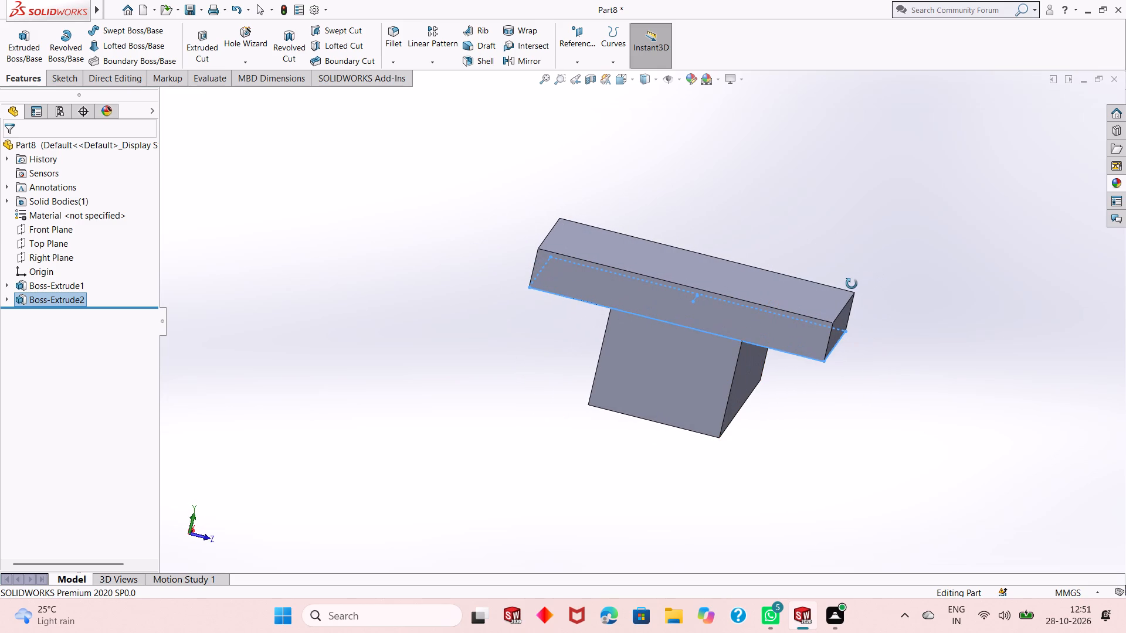
key("Escape")
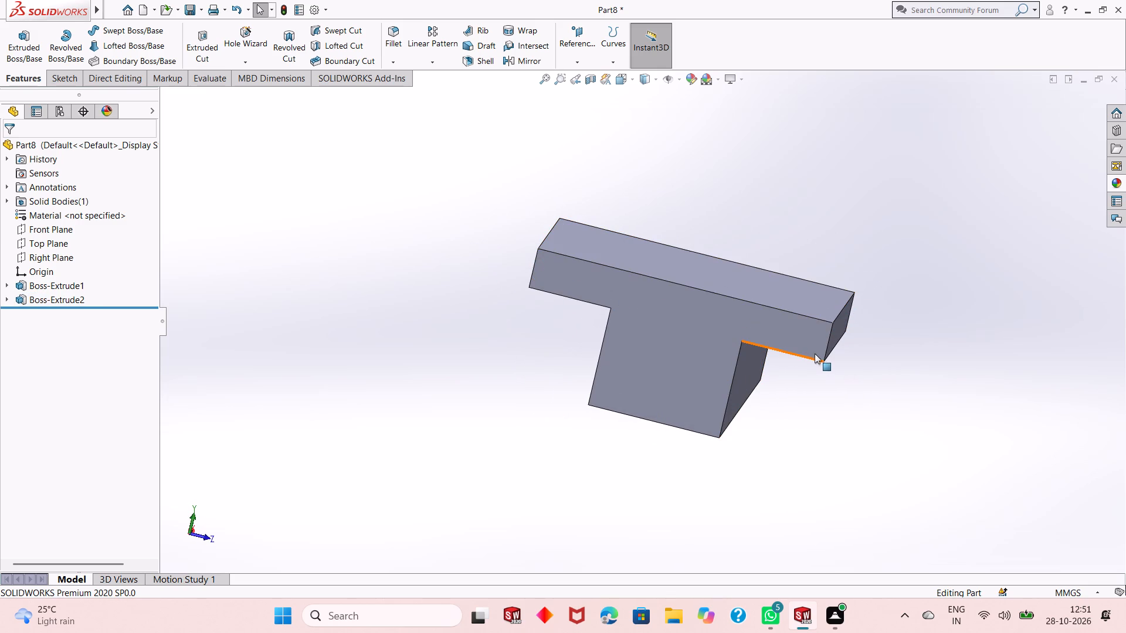
right_click(813, 351)
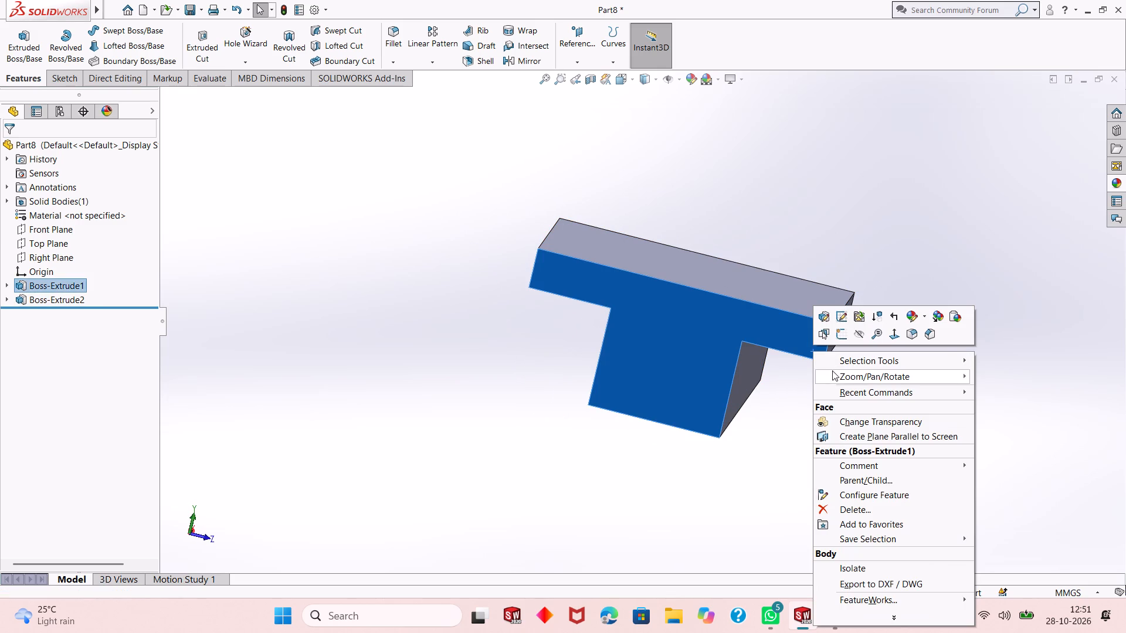
left_click(897, 379)
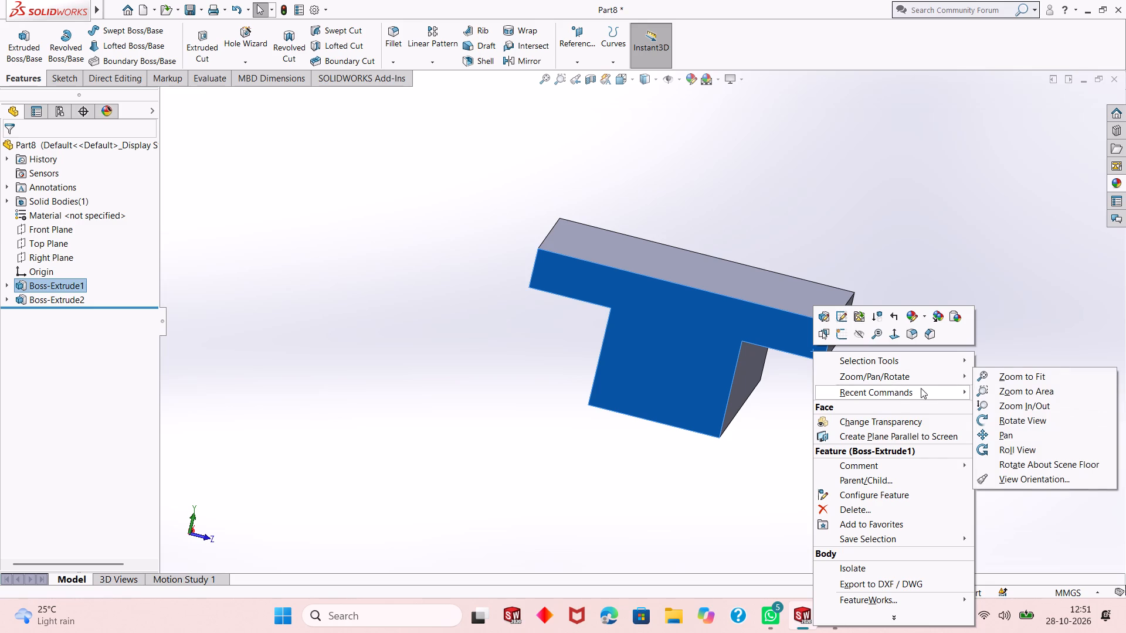
left_click(995, 417)
left_click_drag(883, 372, 833, 355)
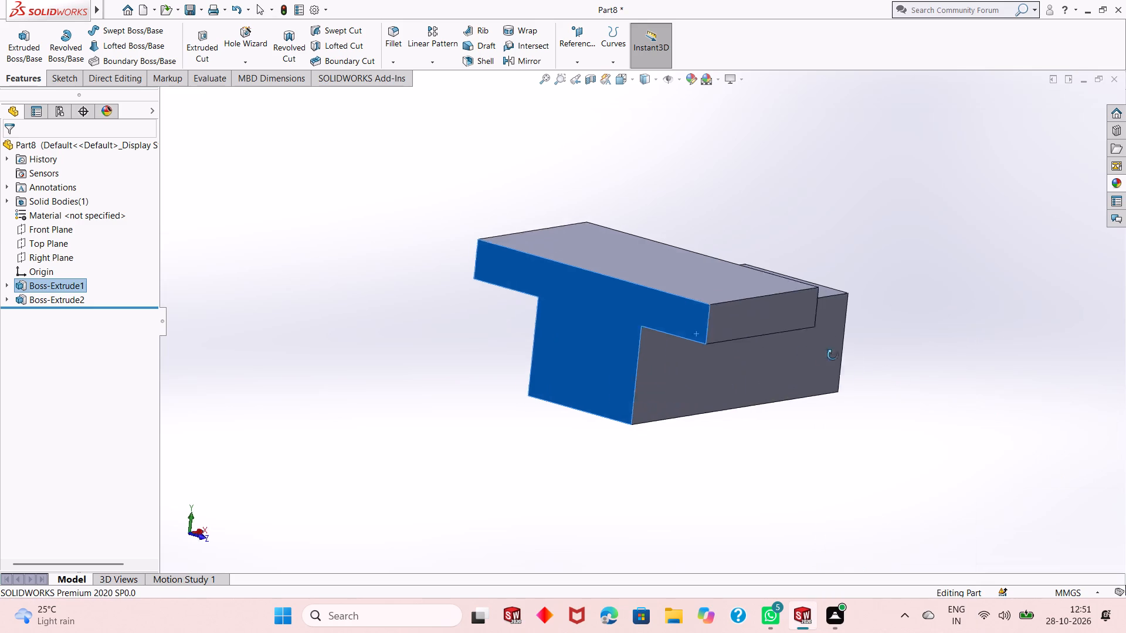
left_click_drag(833, 355, 747, 390)
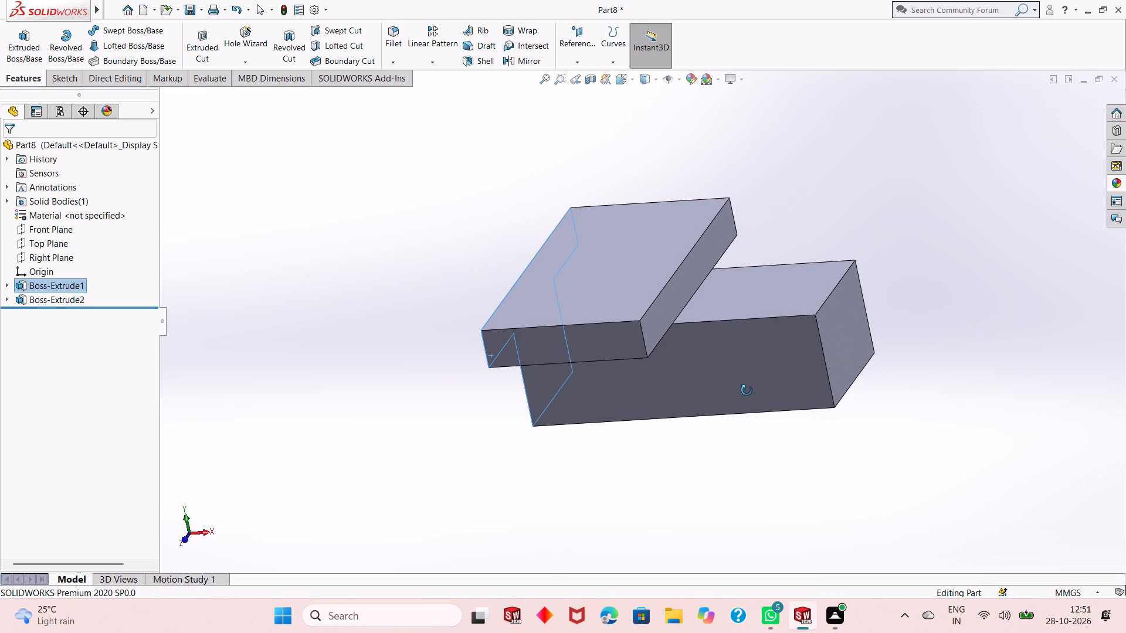
left_click_drag(747, 390, 796, 383)
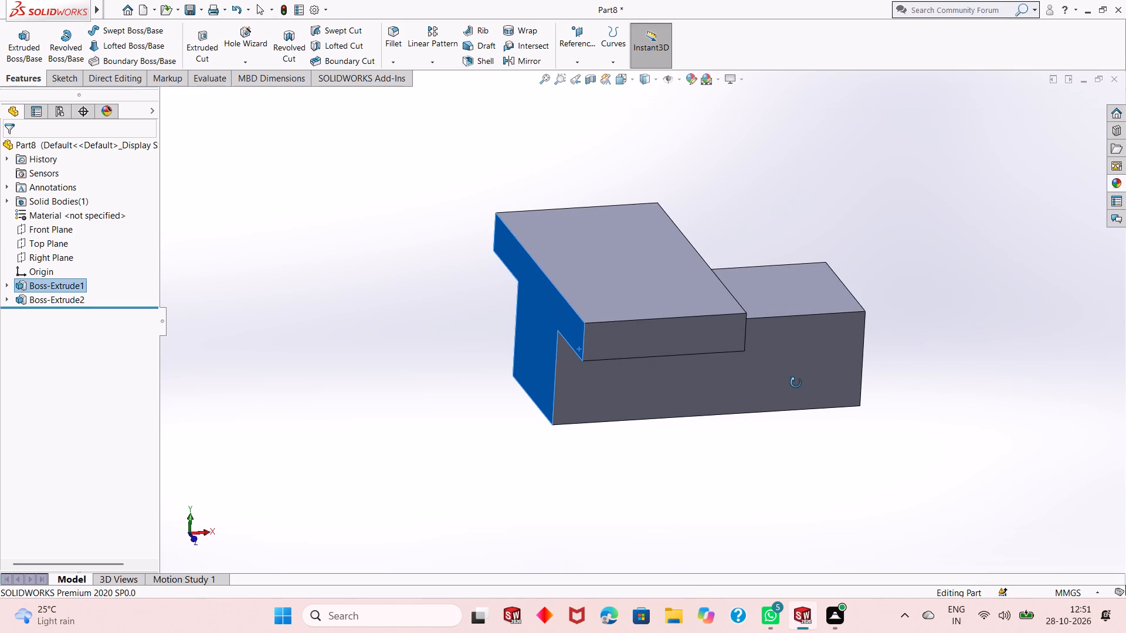
left_click_drag(796, 383, 754, 393)
key("Escape")
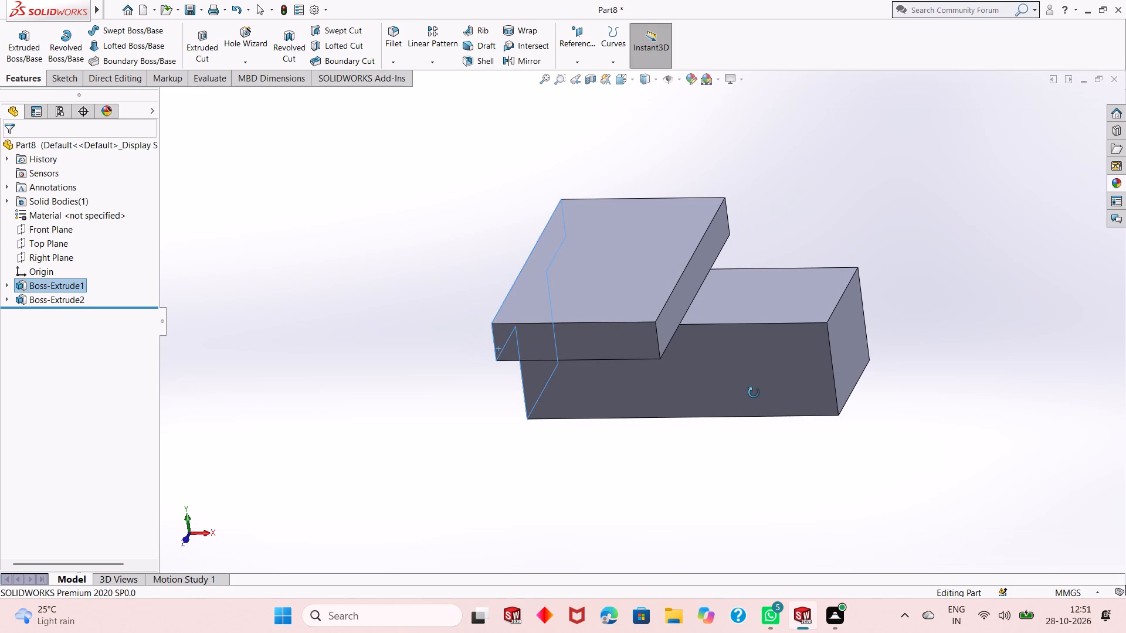
key("Escape")
key("Escape")
key("Escape")
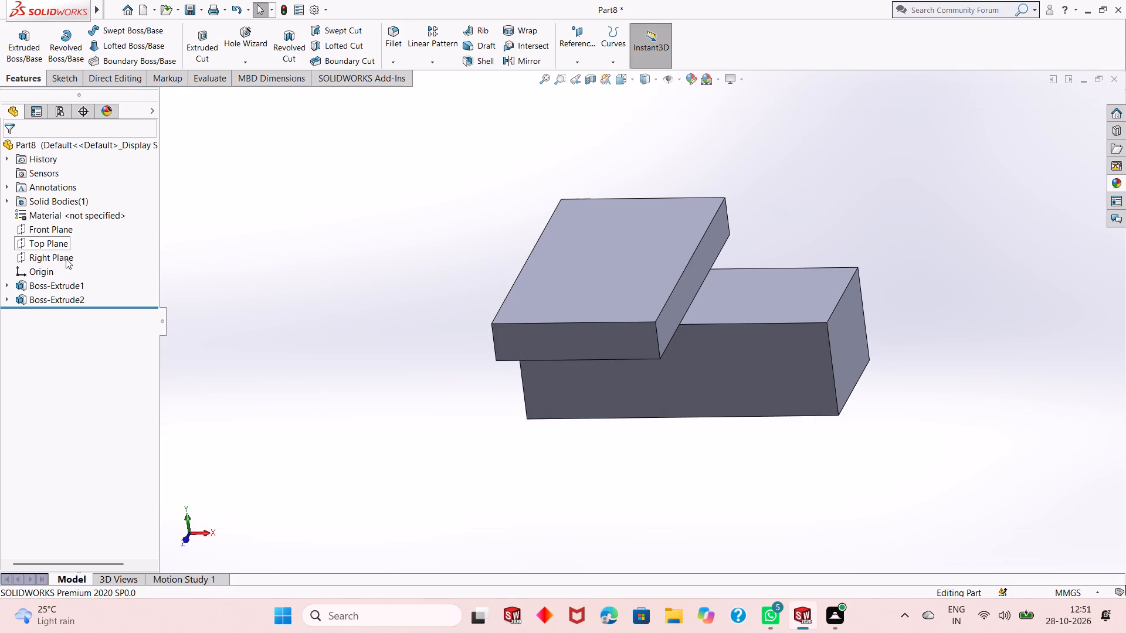
Start a new sketch on the Front Plane, viewed face-on, and stretch the plane's displayed outline well past the block's free end.
left_click(61, 233)
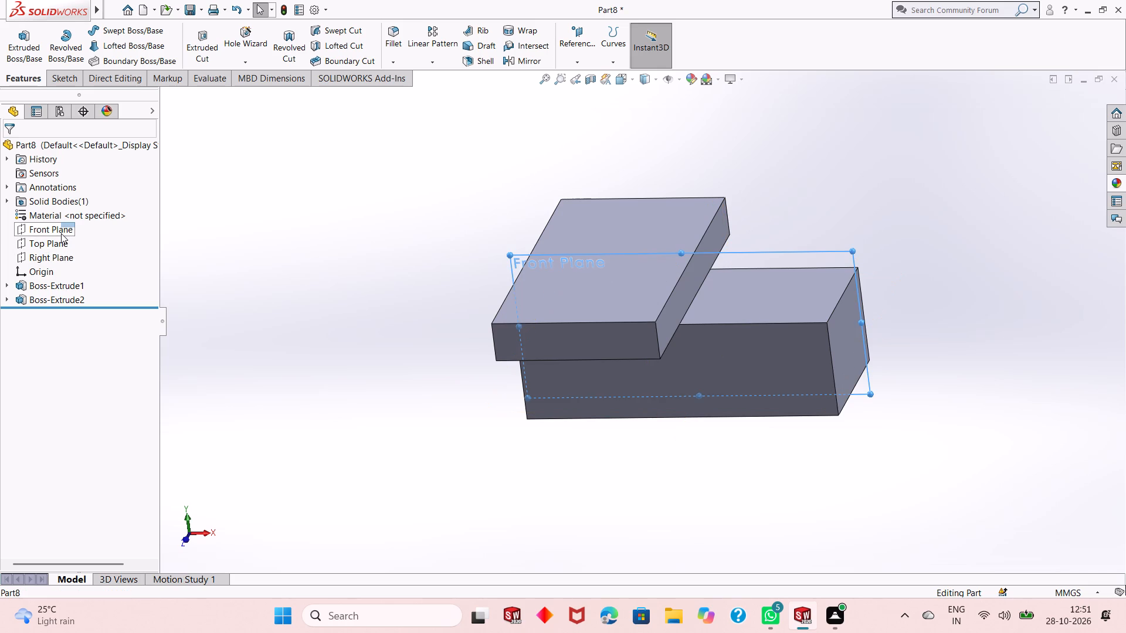
left_click(70, 217)
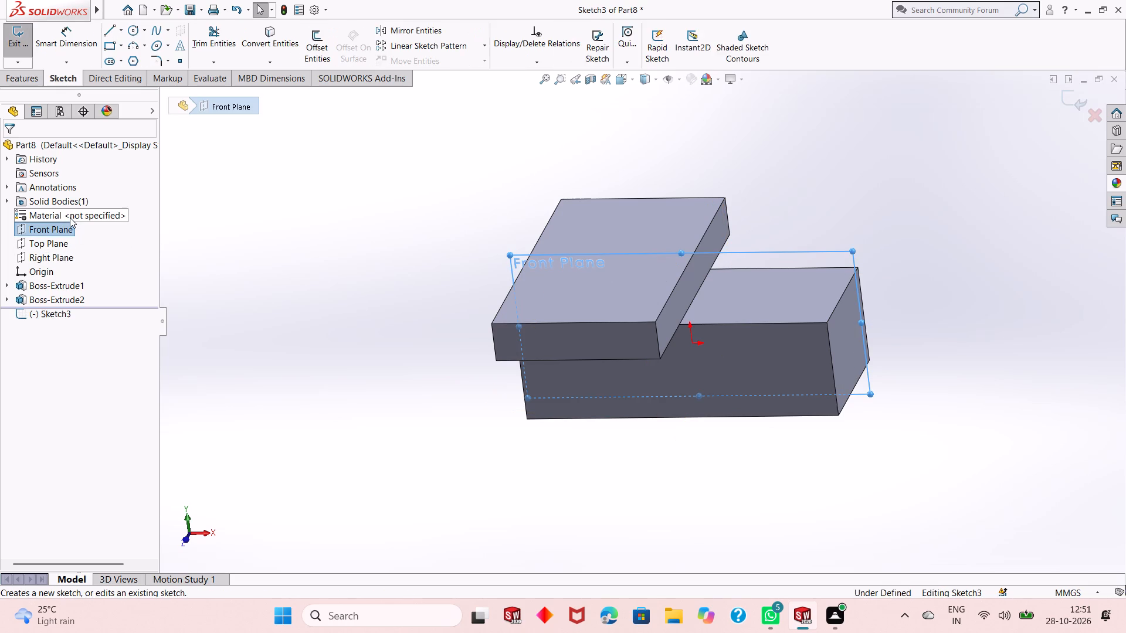
key("ctrl+8")
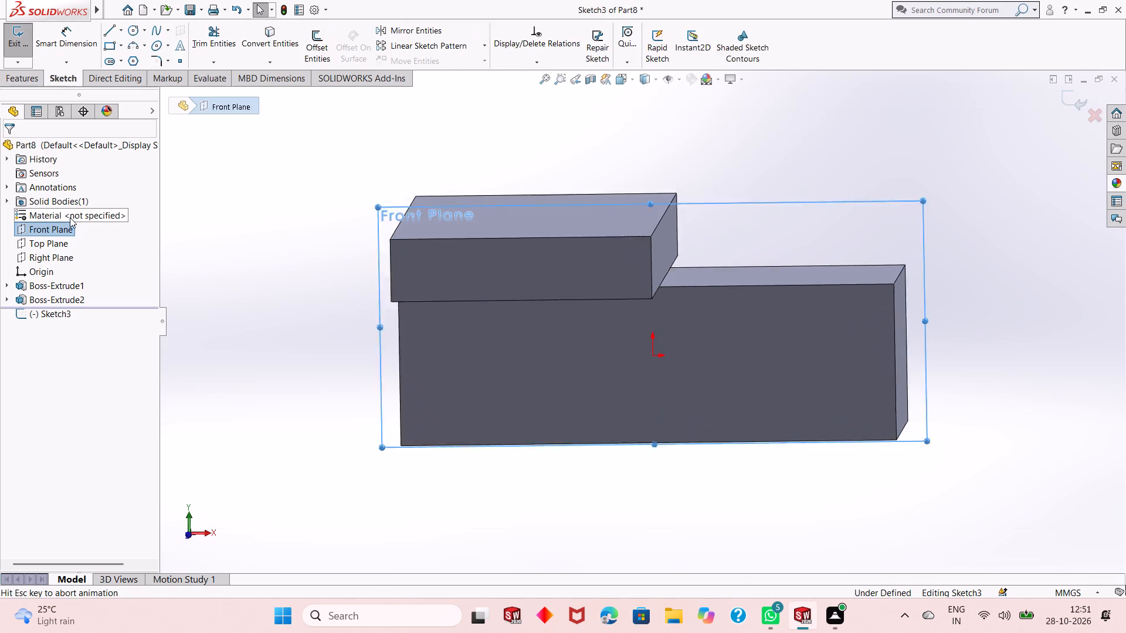
scroll(356, 350, "up", 1, "ctrl")
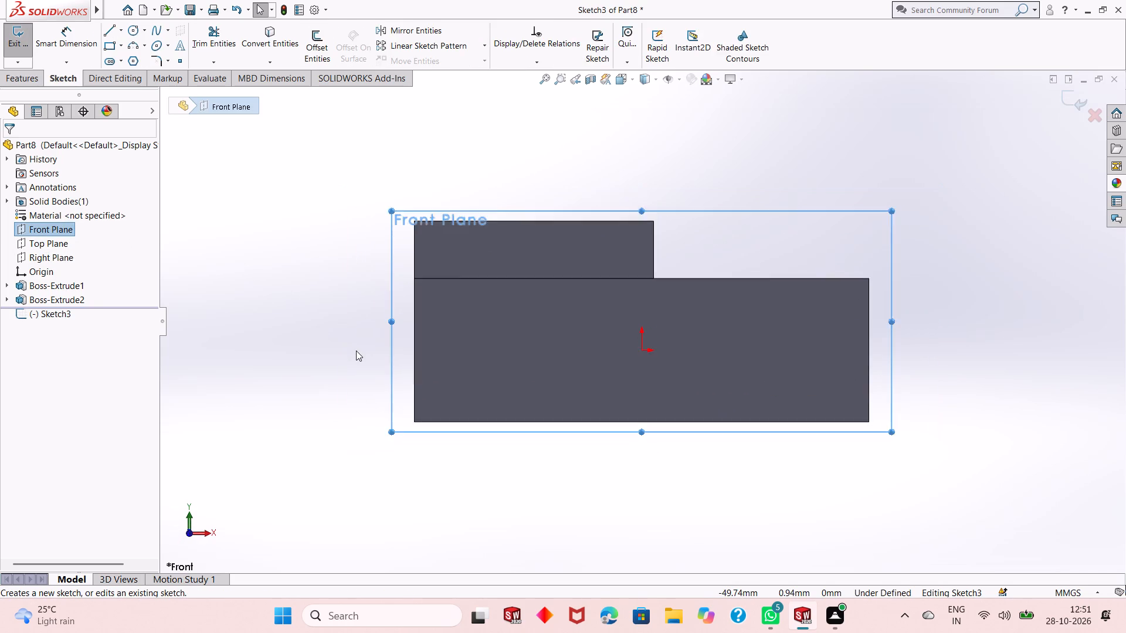
scroll(356, 350, "up", 1, "ctrl")
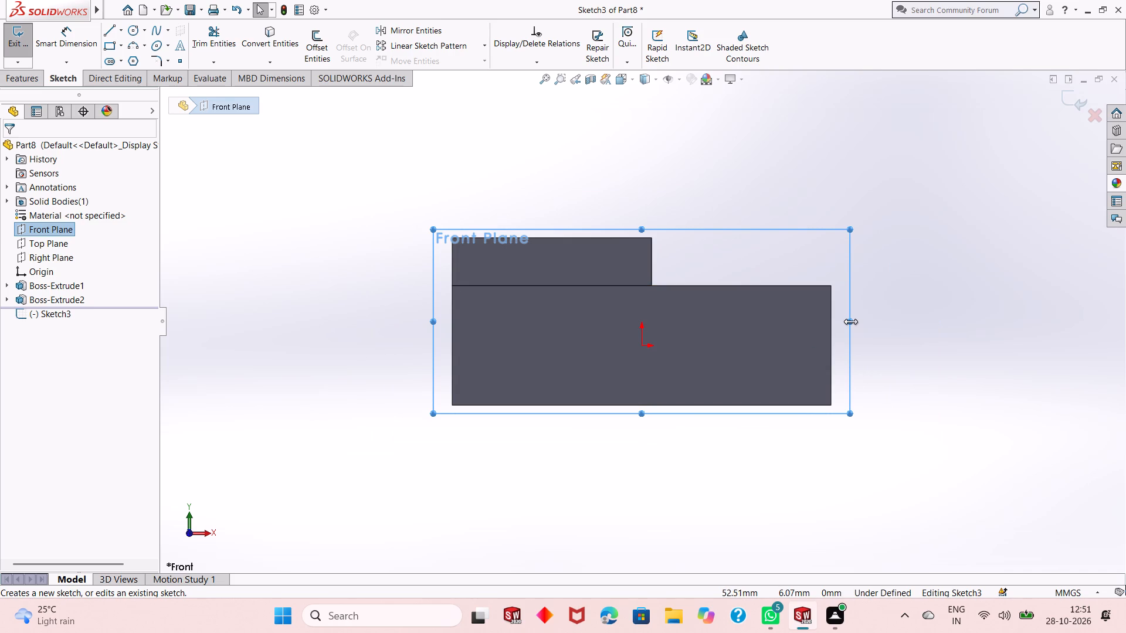
left_click_drag(850, 321, 1105, 301)
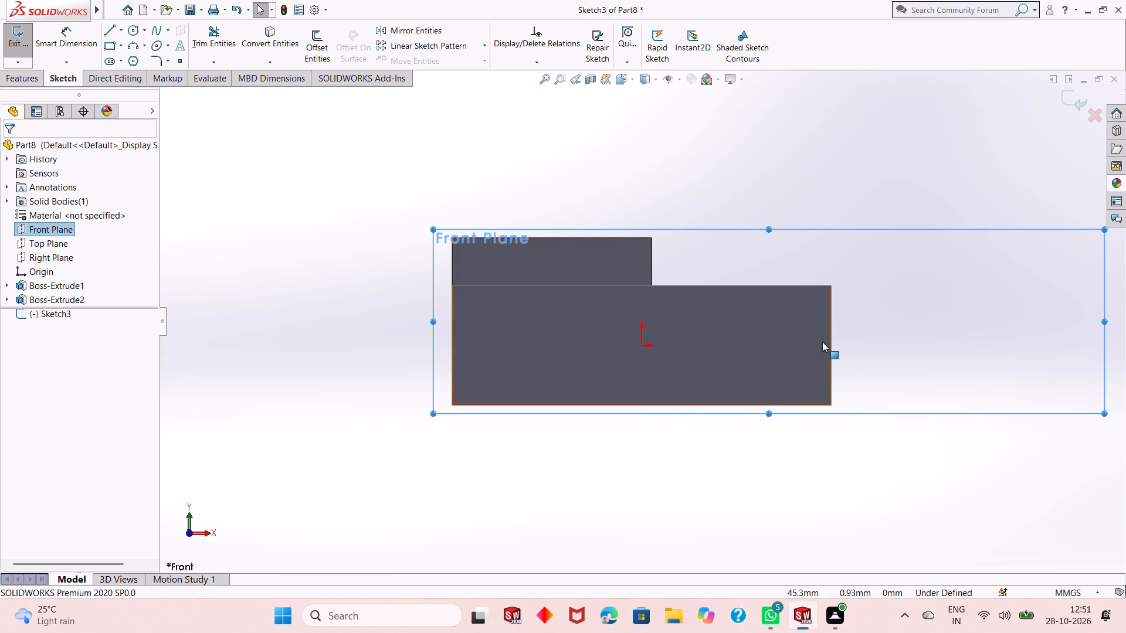
scroll(544, 383, "down", 2, "ctrl")
scroll(544, 383, "up", 3, "ctrl")
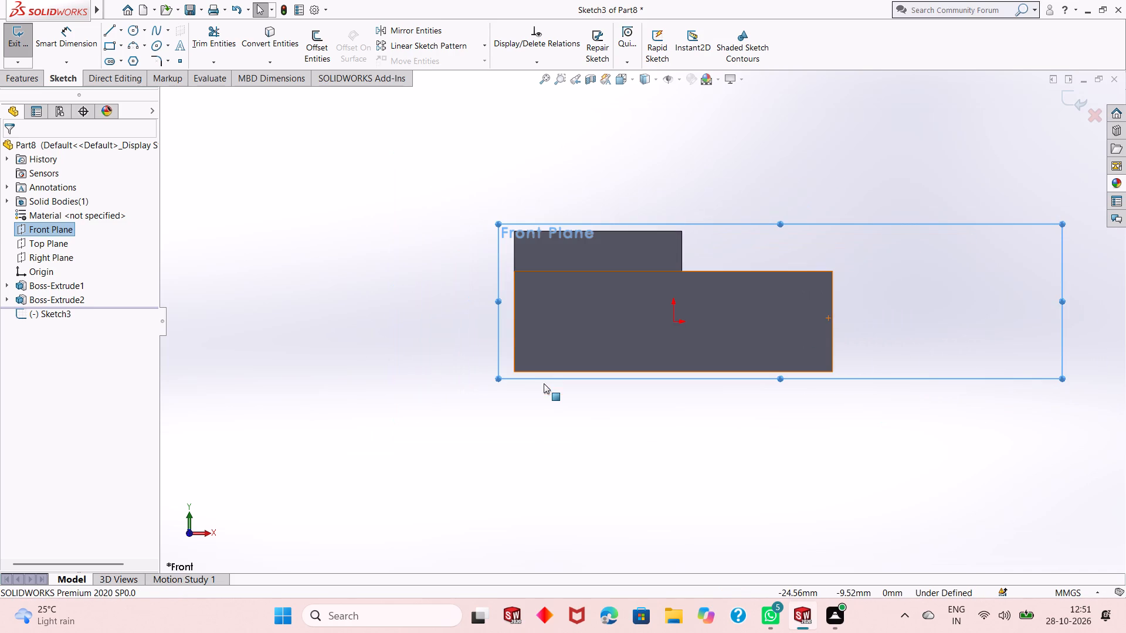
scroll(910, 240, "down", 2, "ctrl")
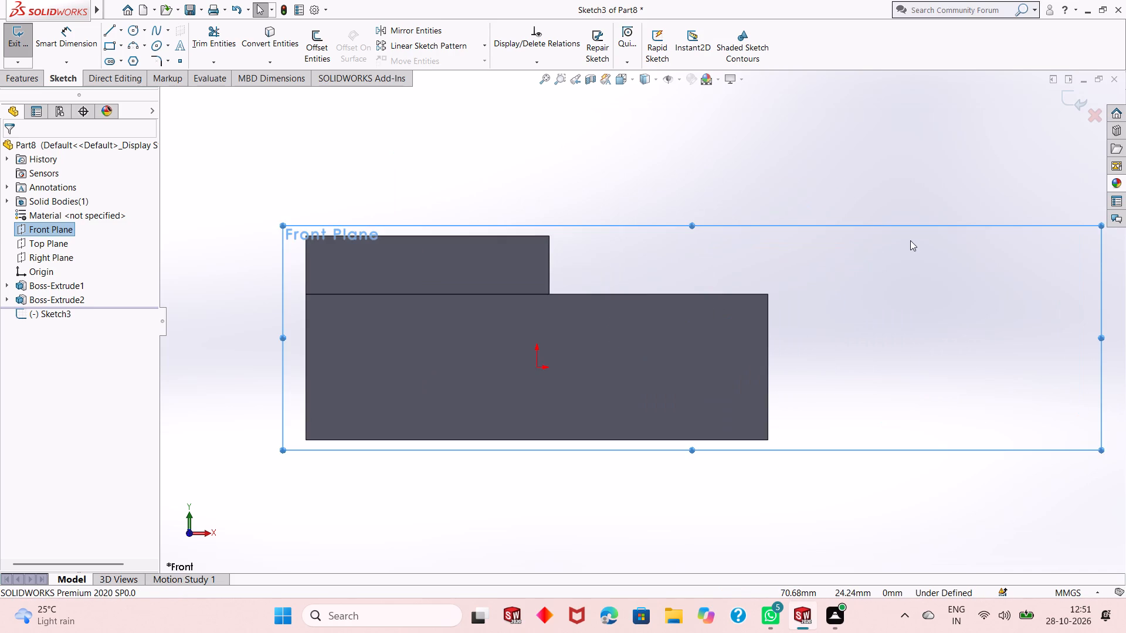
key("Escape")
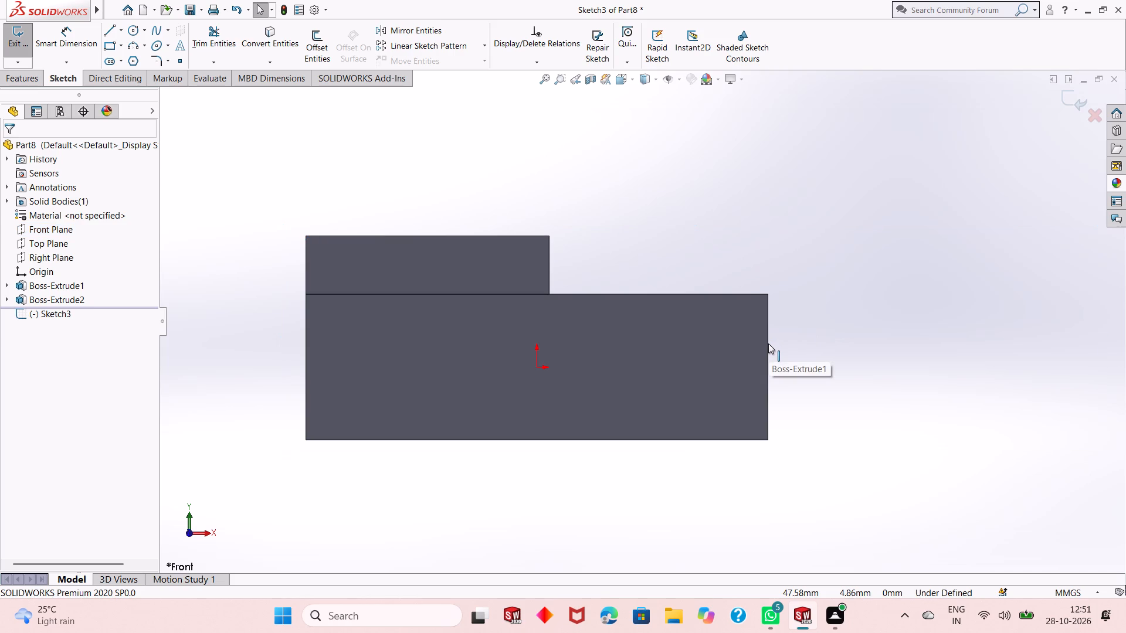
scroll(582, 393, "down", 3, "ctrl")
scroll(582, 393, "up", 4, "ctrl")
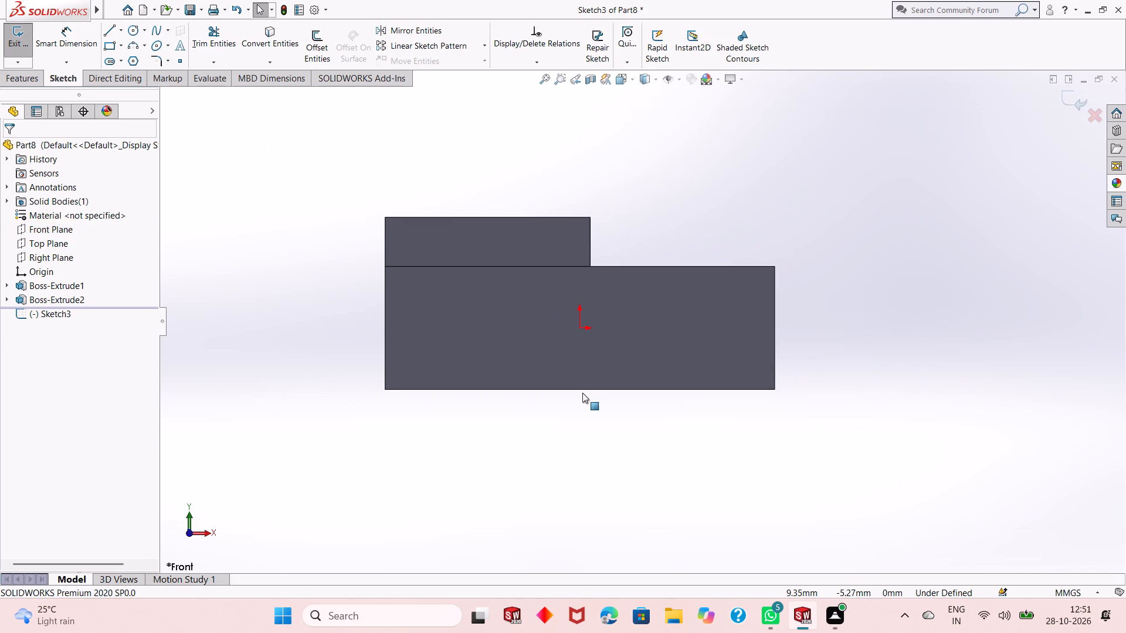
Sketch a circle about 48 mm in diameter beyond the block end away from the top plate, centred near the block's top-edge level.
left_click(138, 34)
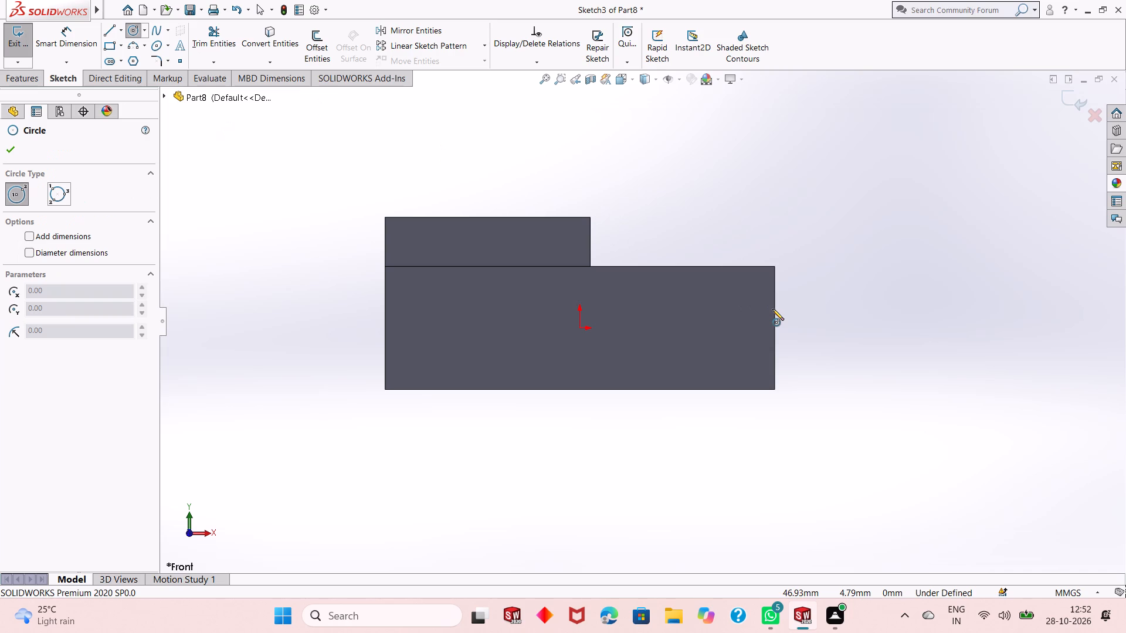
left_click(931, 262)
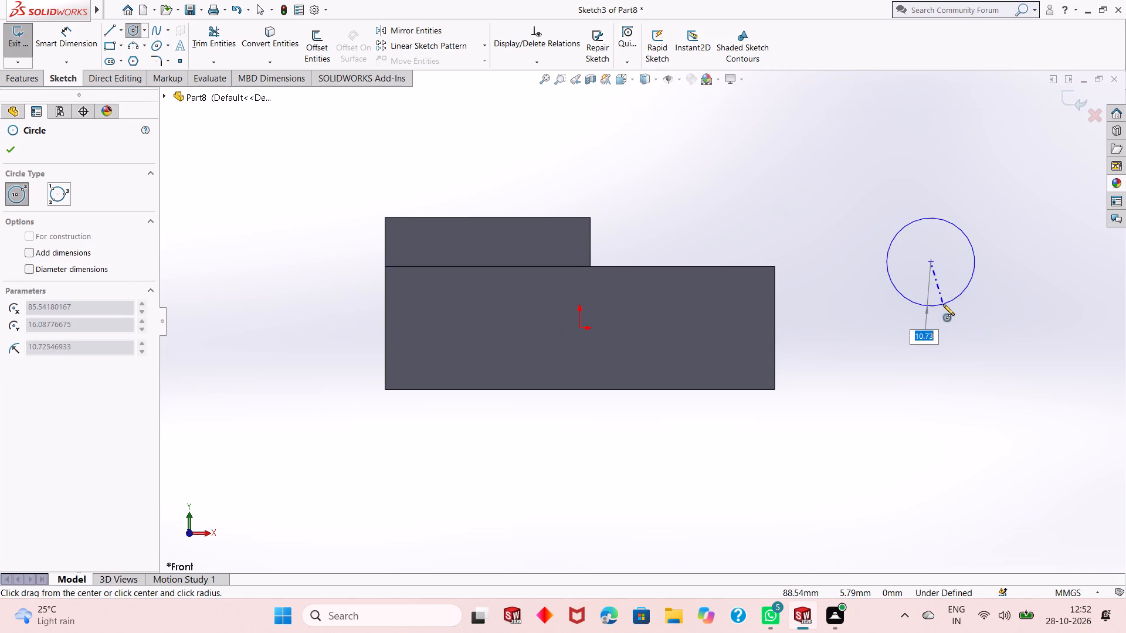
left_click(948, 360)
key("Escape")
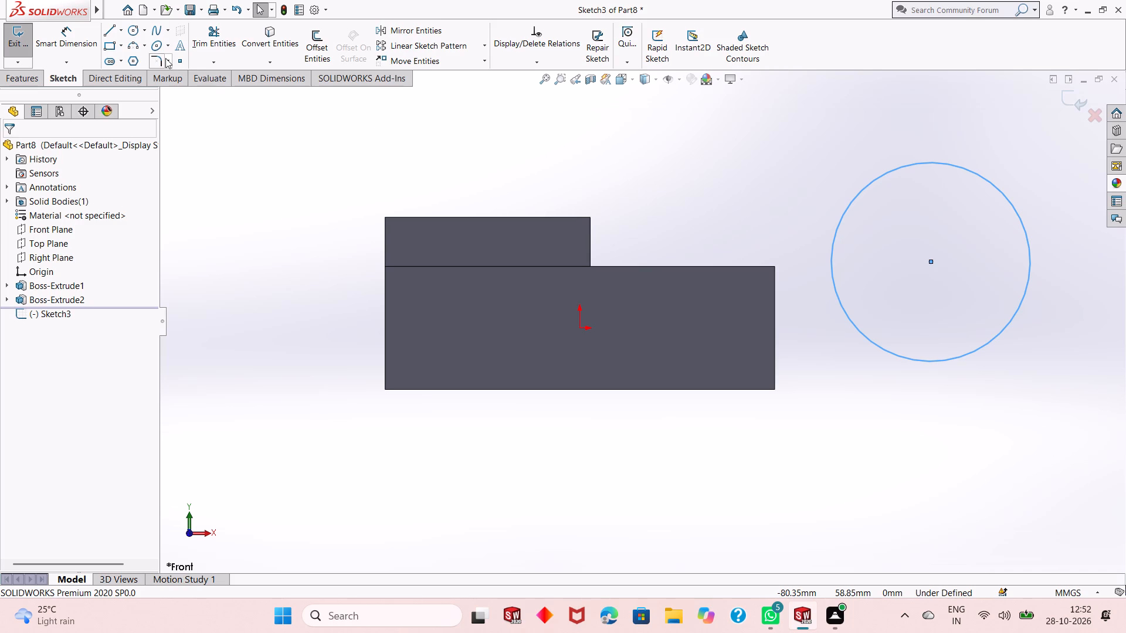
Dimension the circle's diameter to 60 mm.
left_click(78, 46)
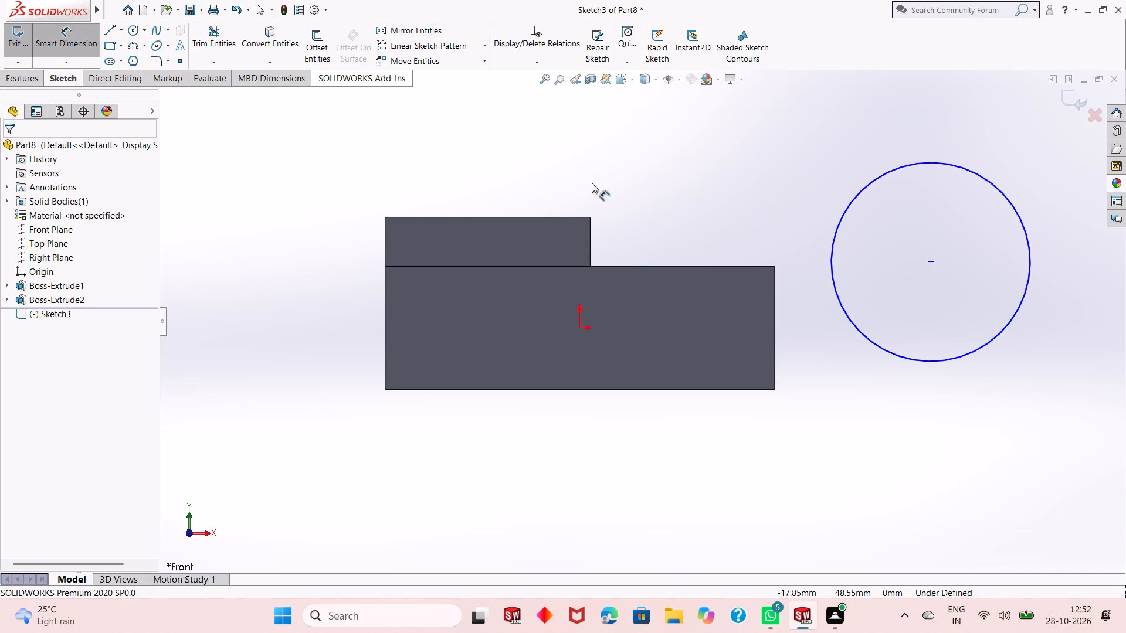
left_click(920, 363)
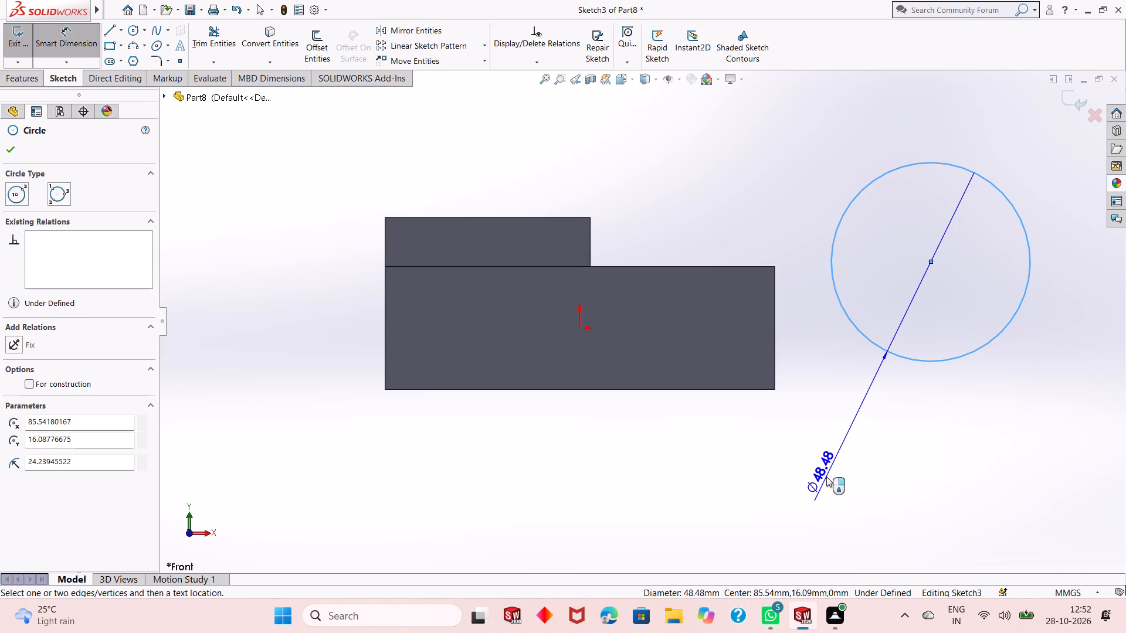
left_click(826, 477)
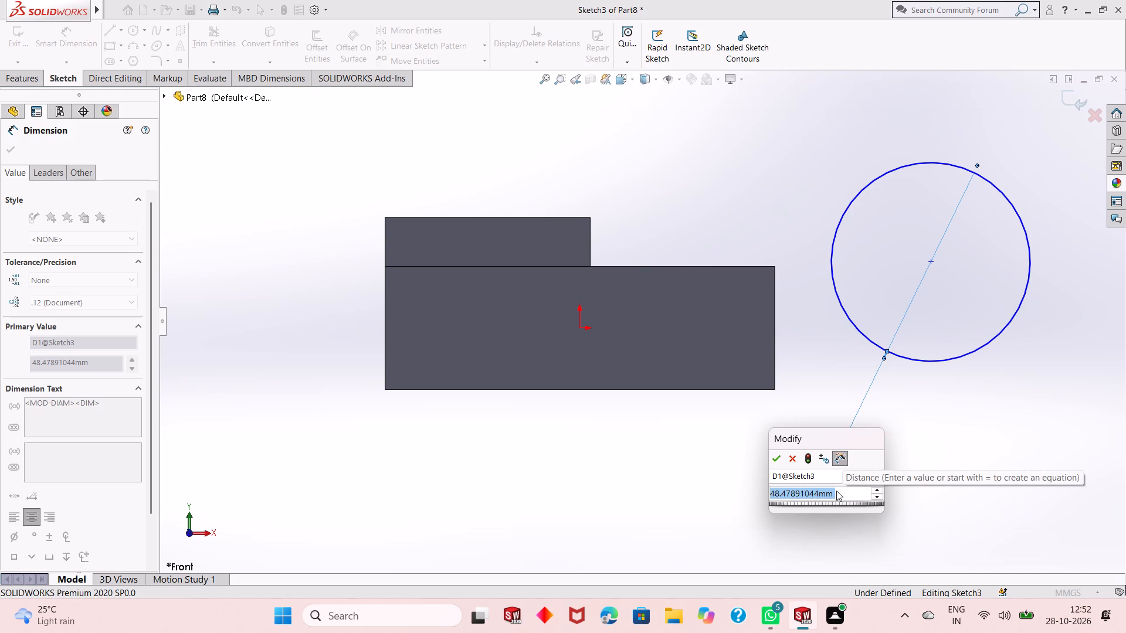
type("60")
key("Return")
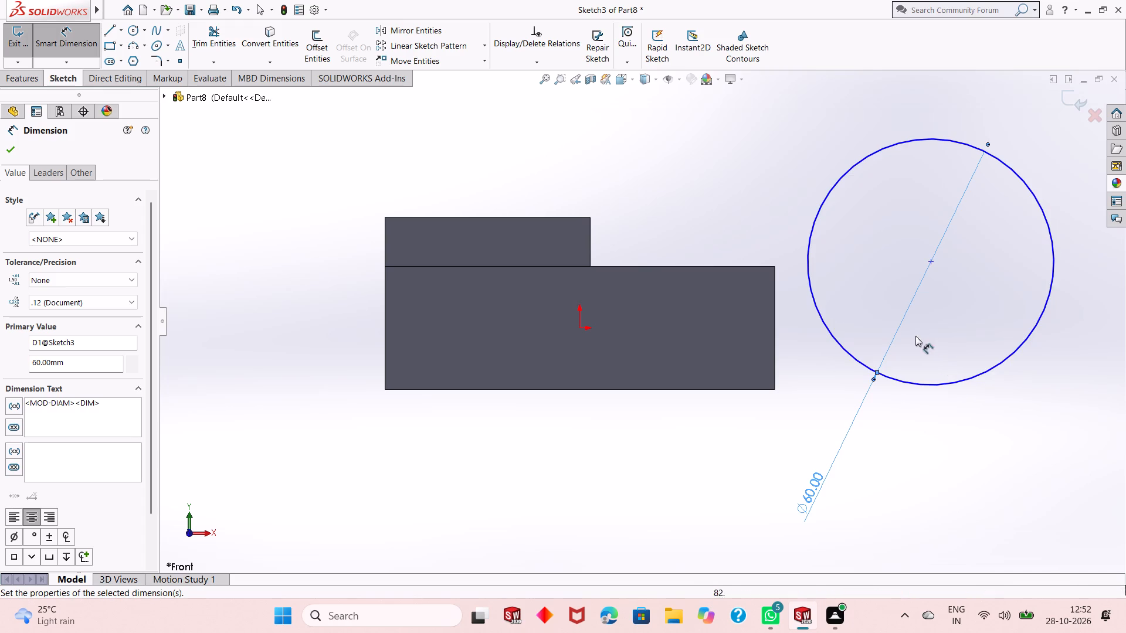
Dimension the horizontal distance from the circle's centre to the block's end edge under the top plate as 140 mm.
left_click(933, 263)
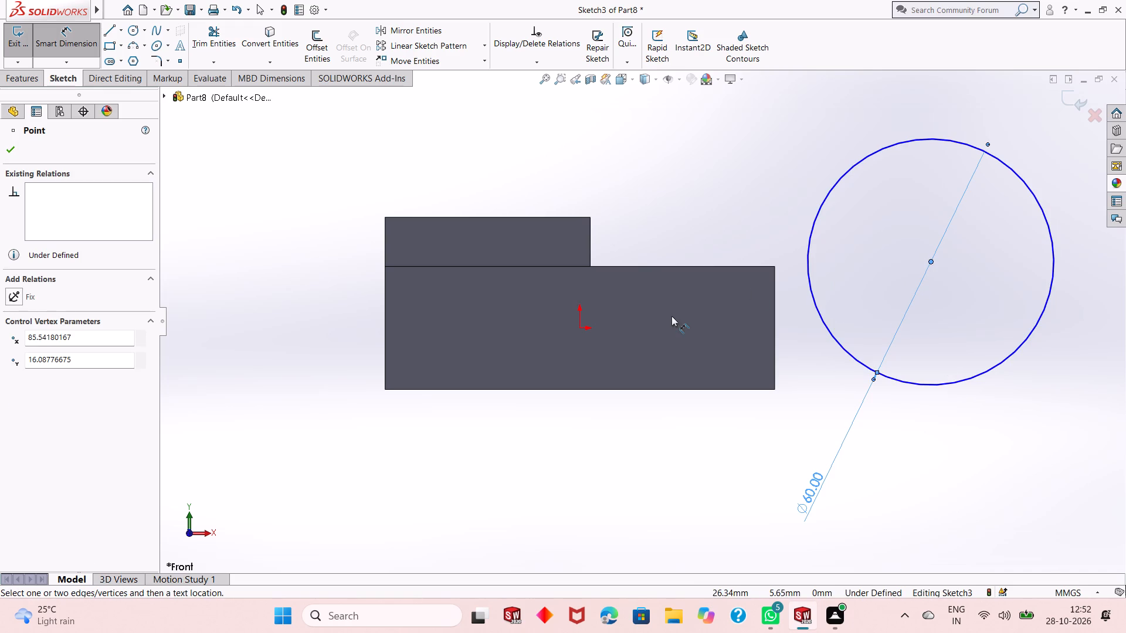
left_click(385, 360)
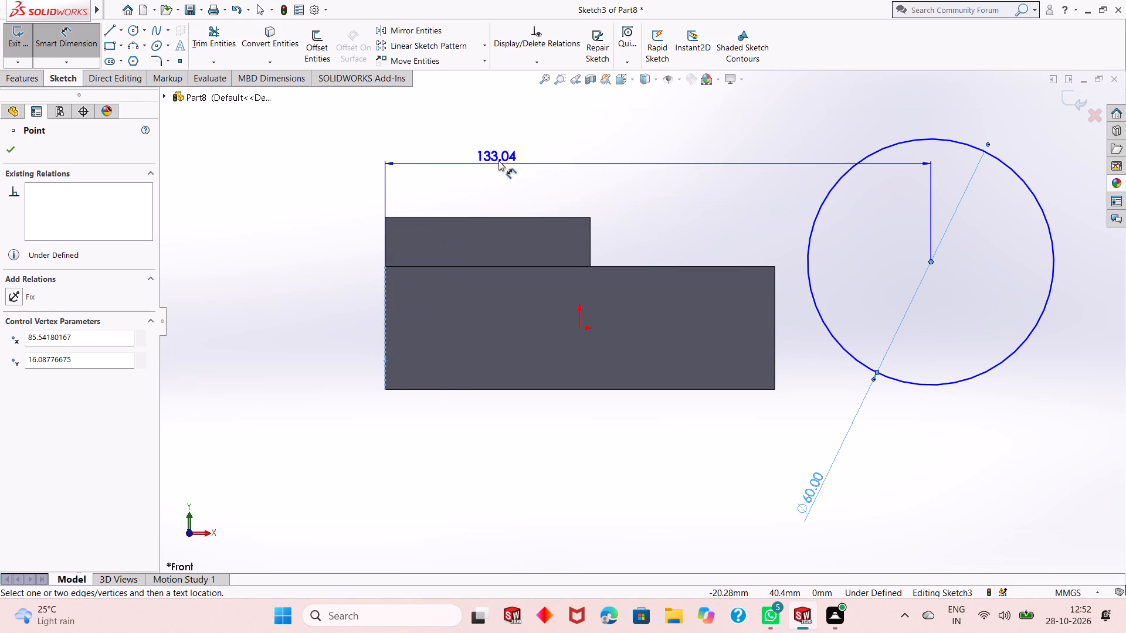
left_click(537, 111)
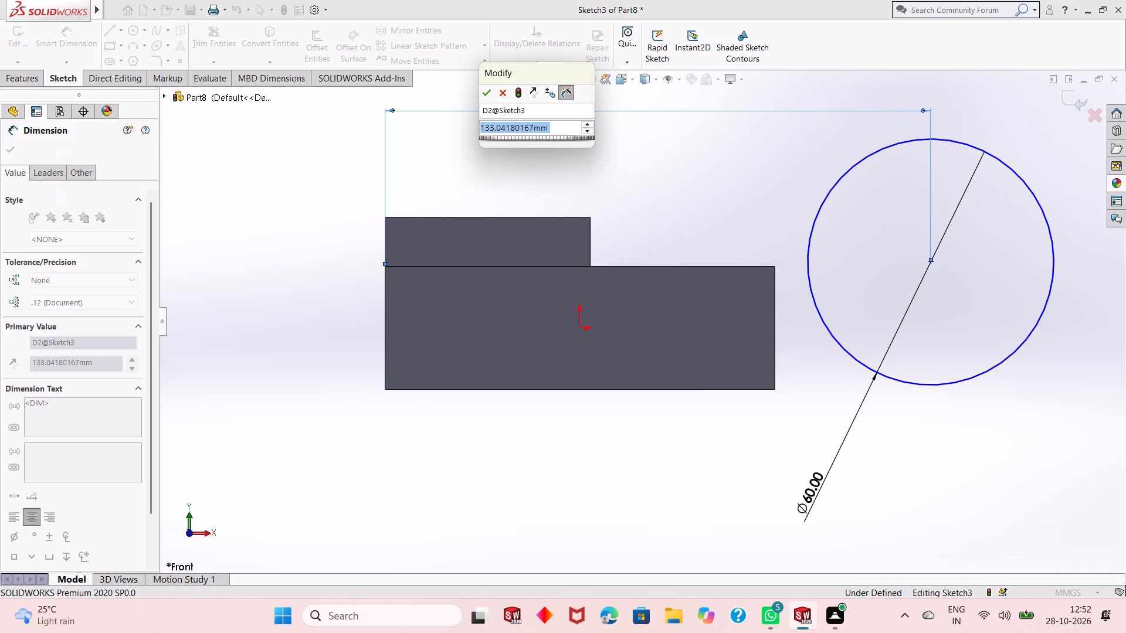
key("4")
key("BackSpace")
type("140")
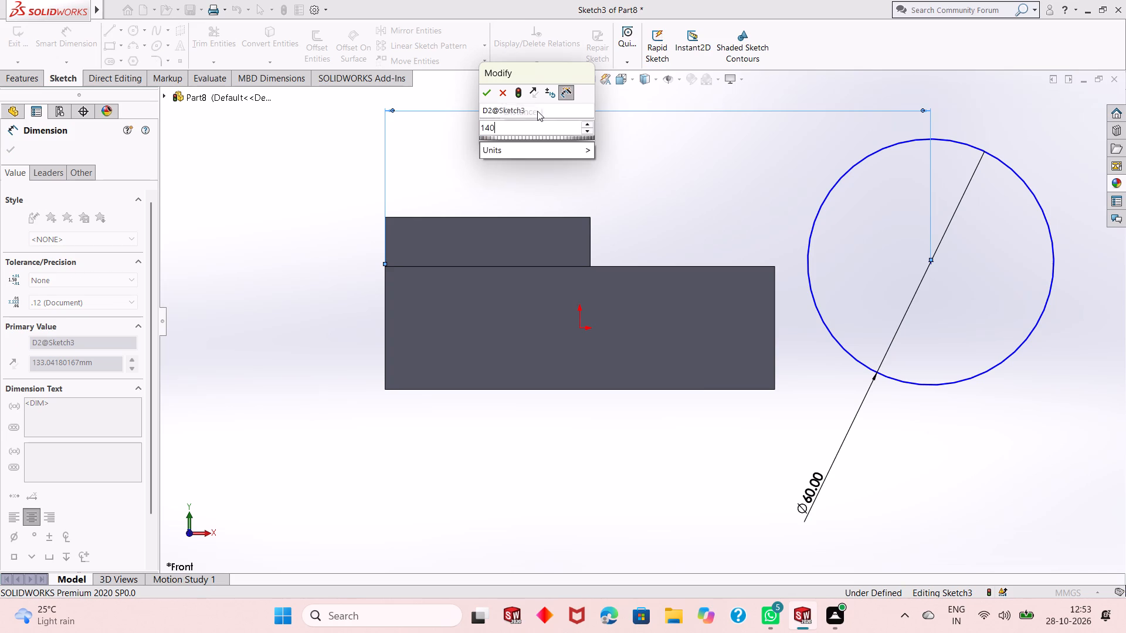
key("Return")
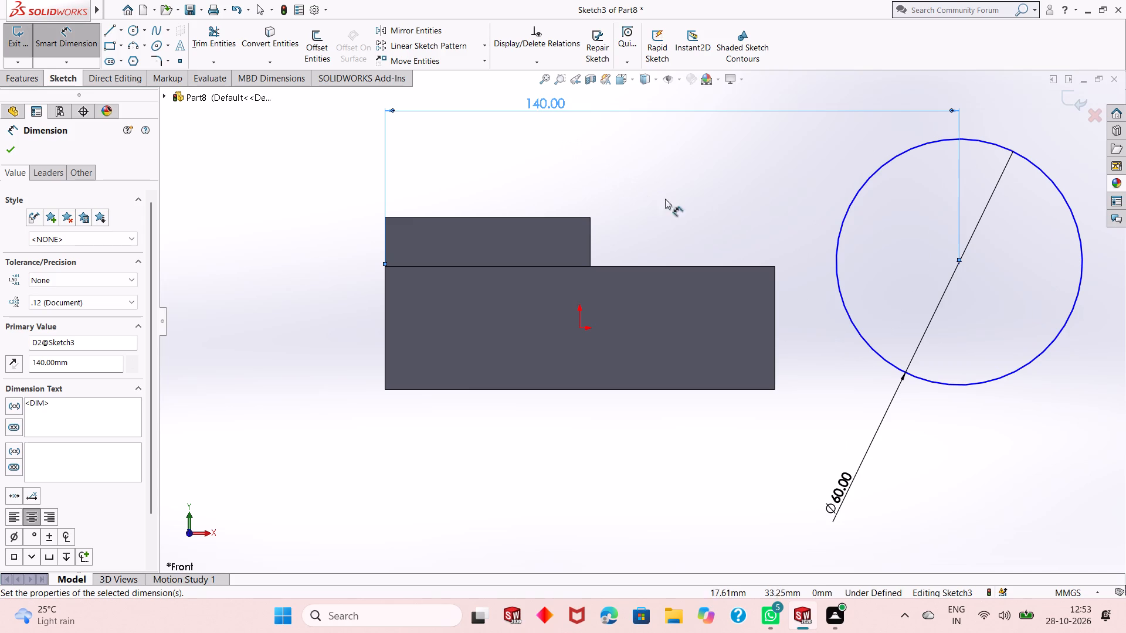
key("Escape")
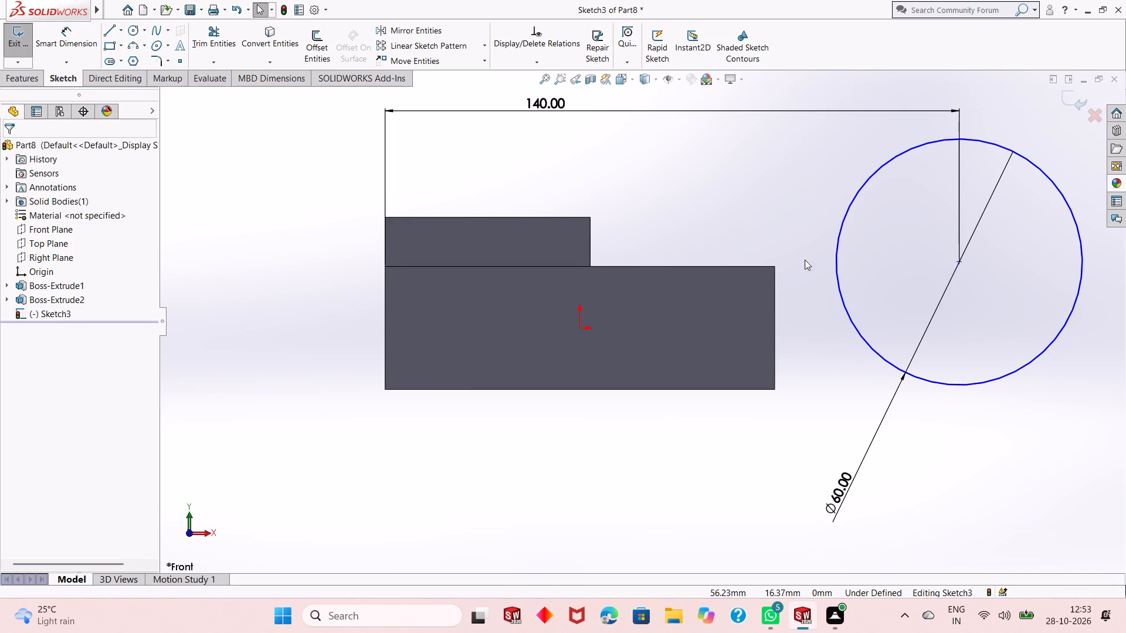
Add a horizontal relation between the circle's centre and the block's upper corner nearest the circle.
left_click(962, 263)
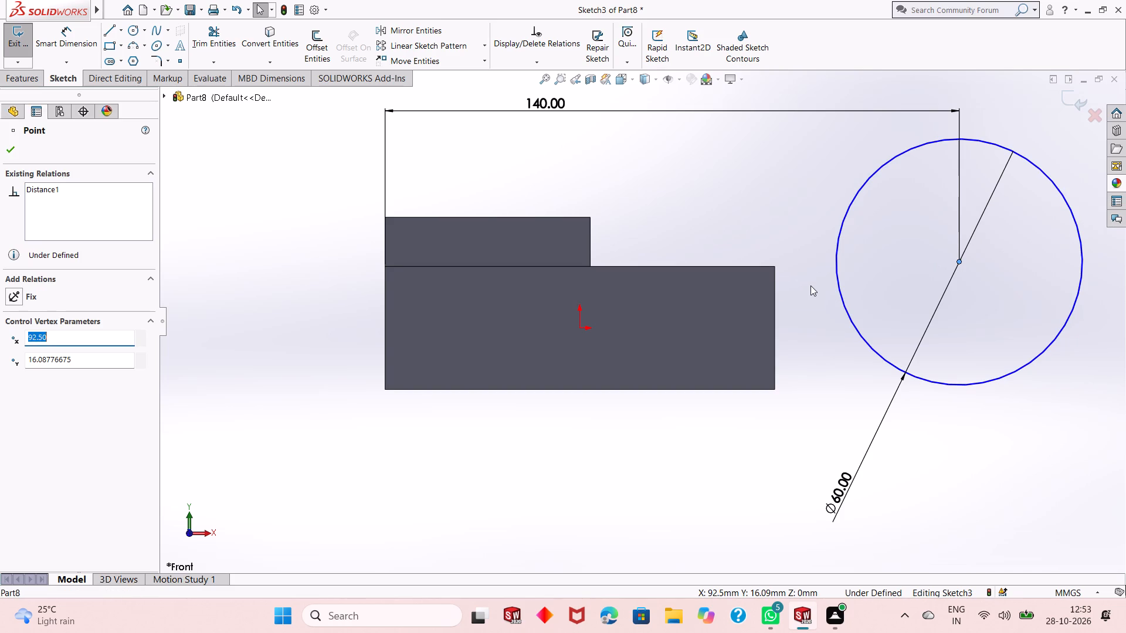
key("Escape")
key("Escape")
key("Escape")
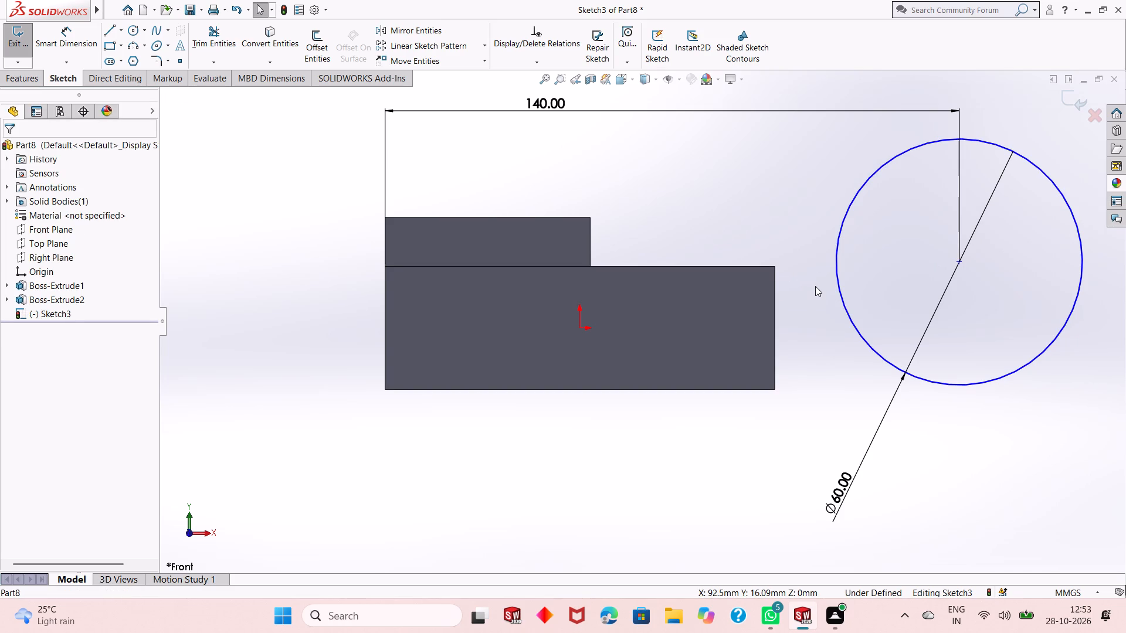
left_click(775, 265)
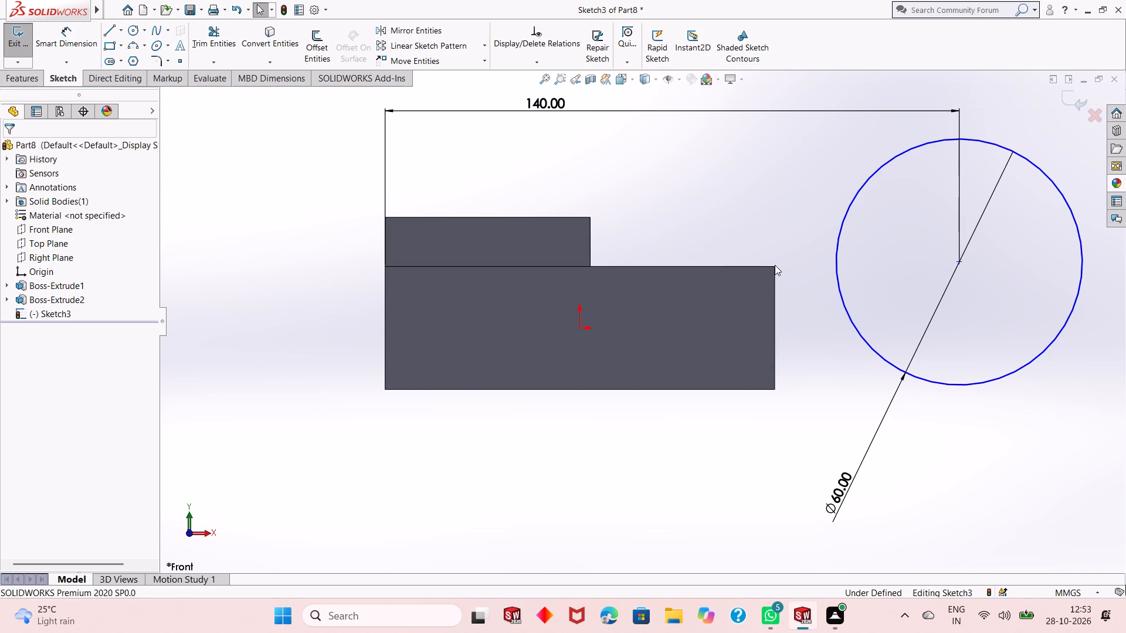
left_click(774, 265)
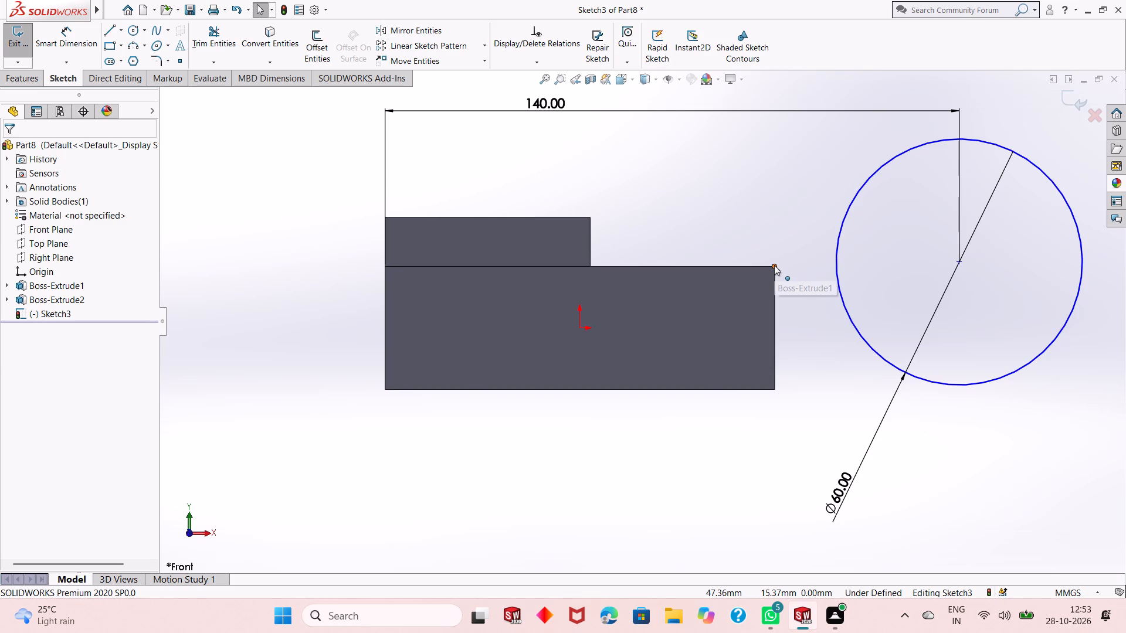
left_click(774, 265)
key("Escape")
key("Escape")
left_click(775, 265)
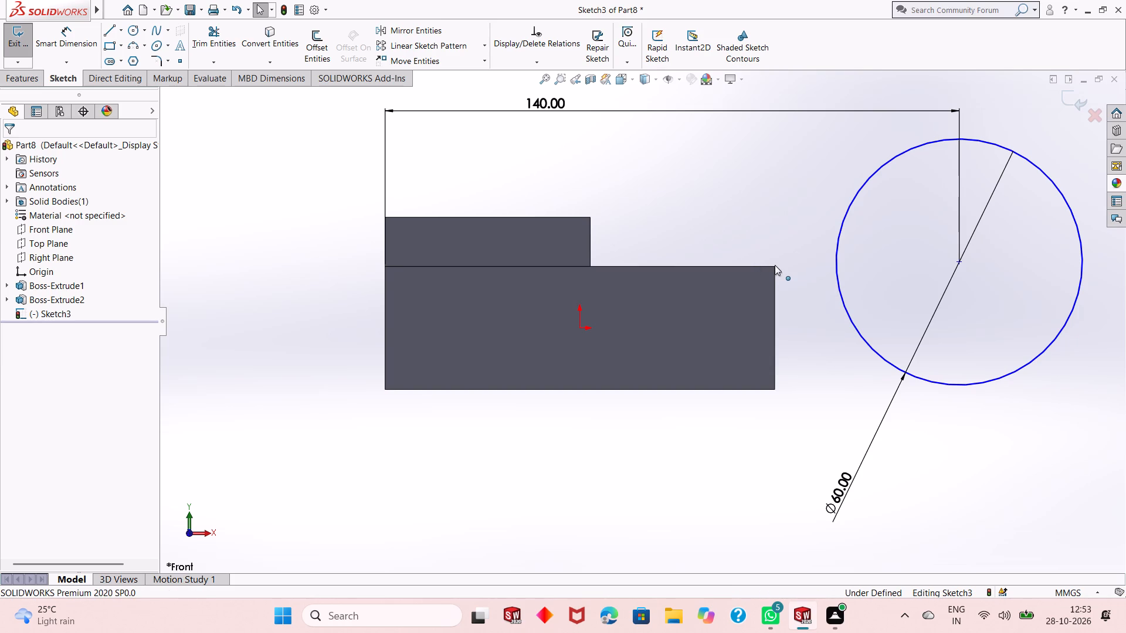
left_click(775, 267)
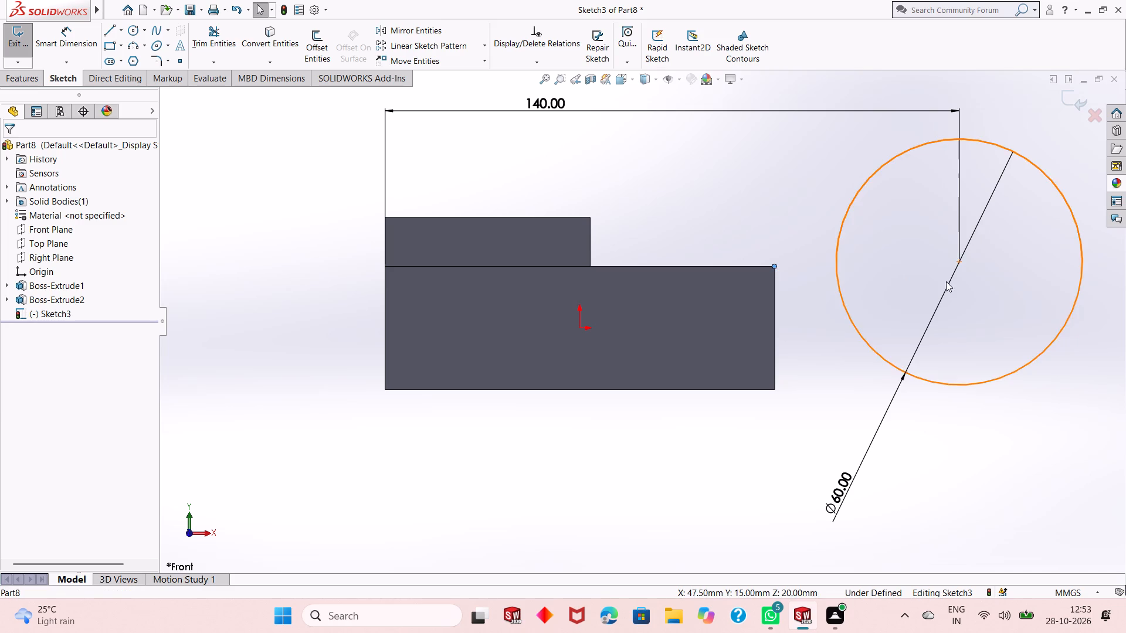
left_click(962, 266, "ctrl")
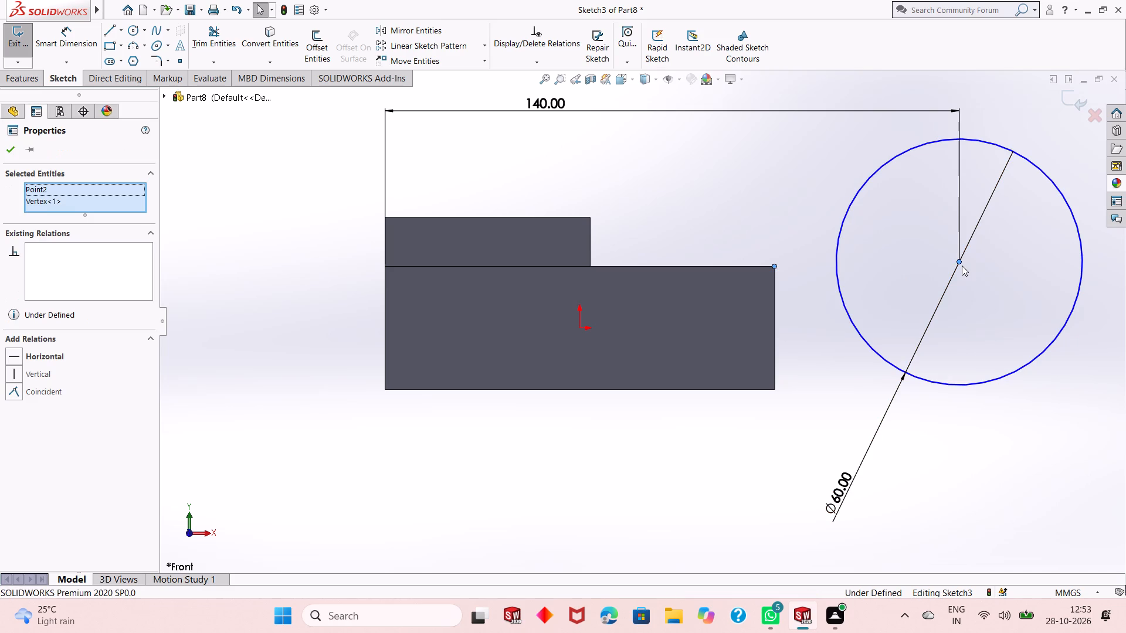
left_click(984, 212)
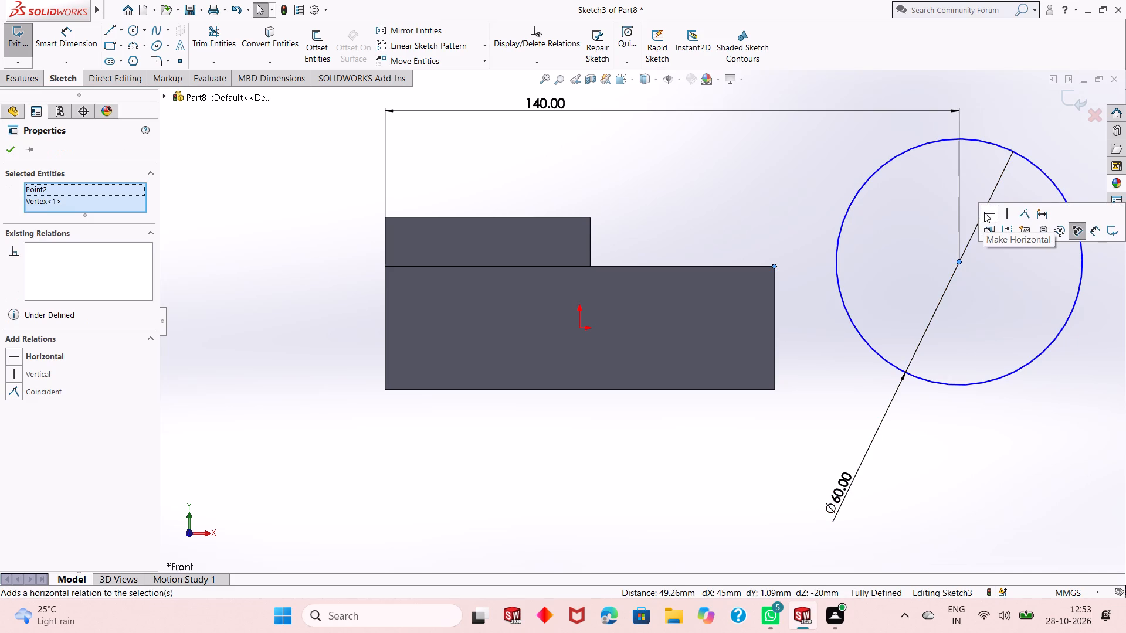
key("Escape")
key("Escape")
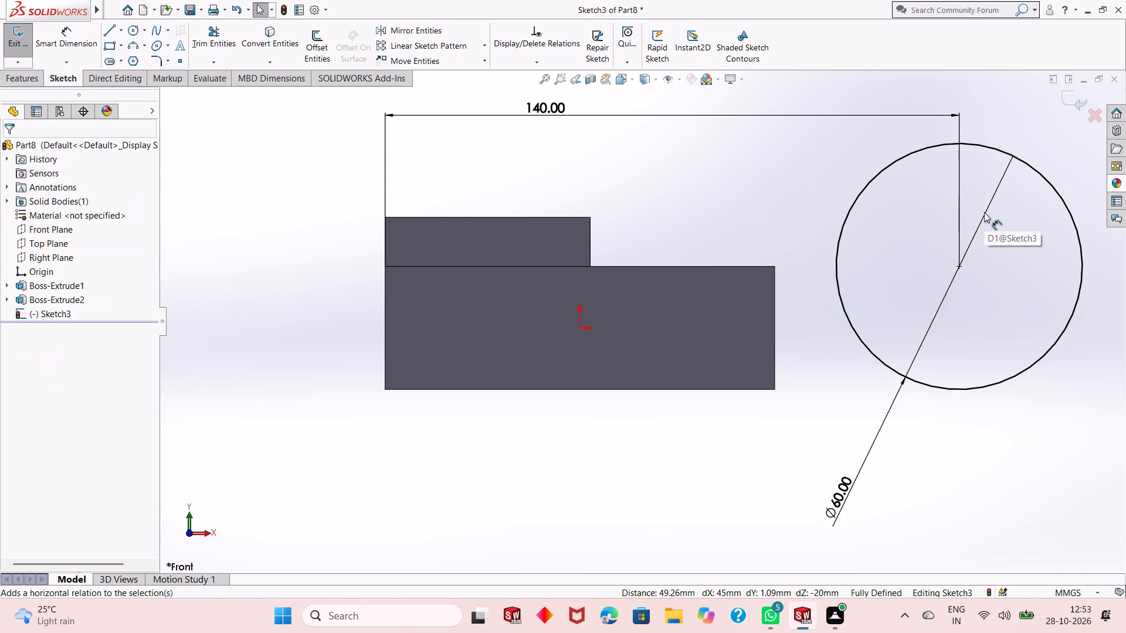
scroll(752, 352, "down", 2, "ctrl")
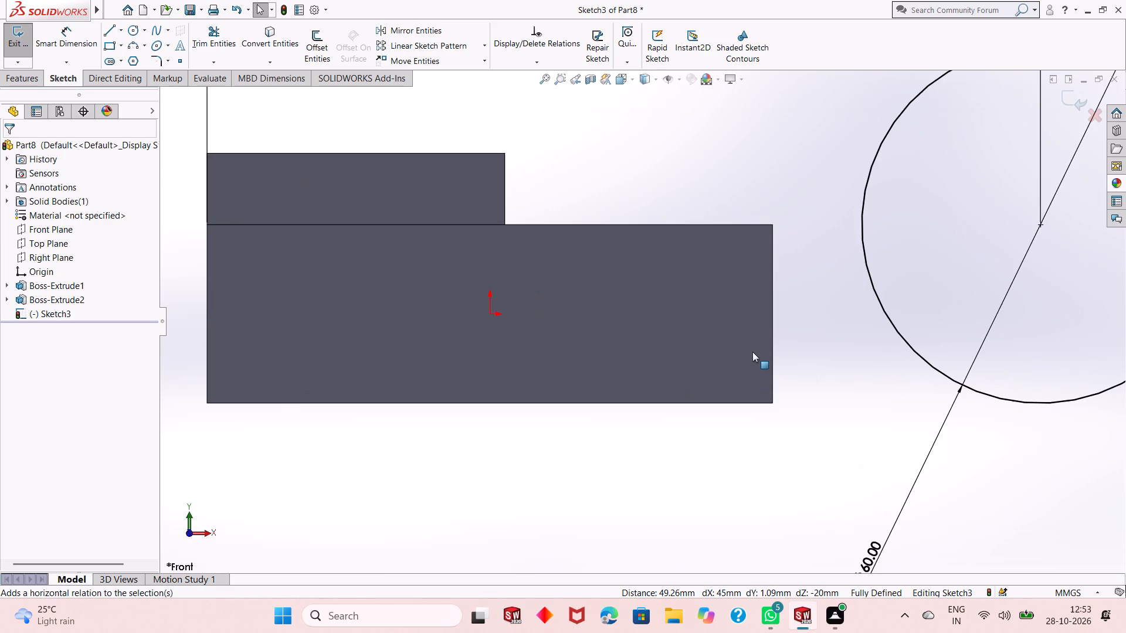
Sketch a 45 mm line from the circle's lowest point to the block's nearest bottom corner.
scroll(752, 352, "up", 3, "ctrl")
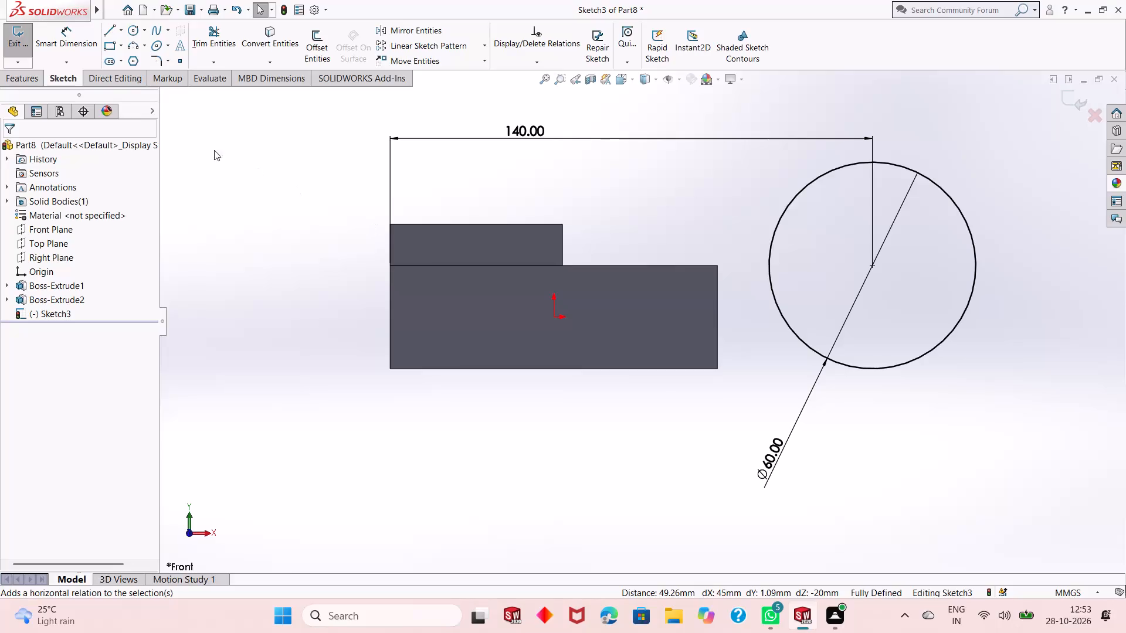
left_click(109, 28)
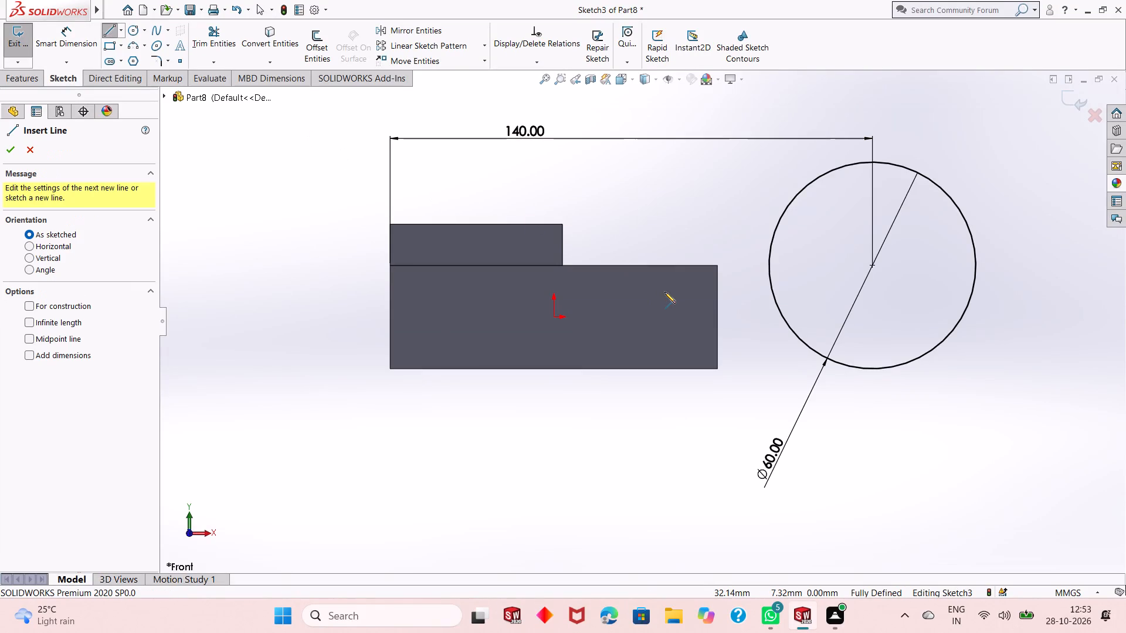
left_click(870, 369)
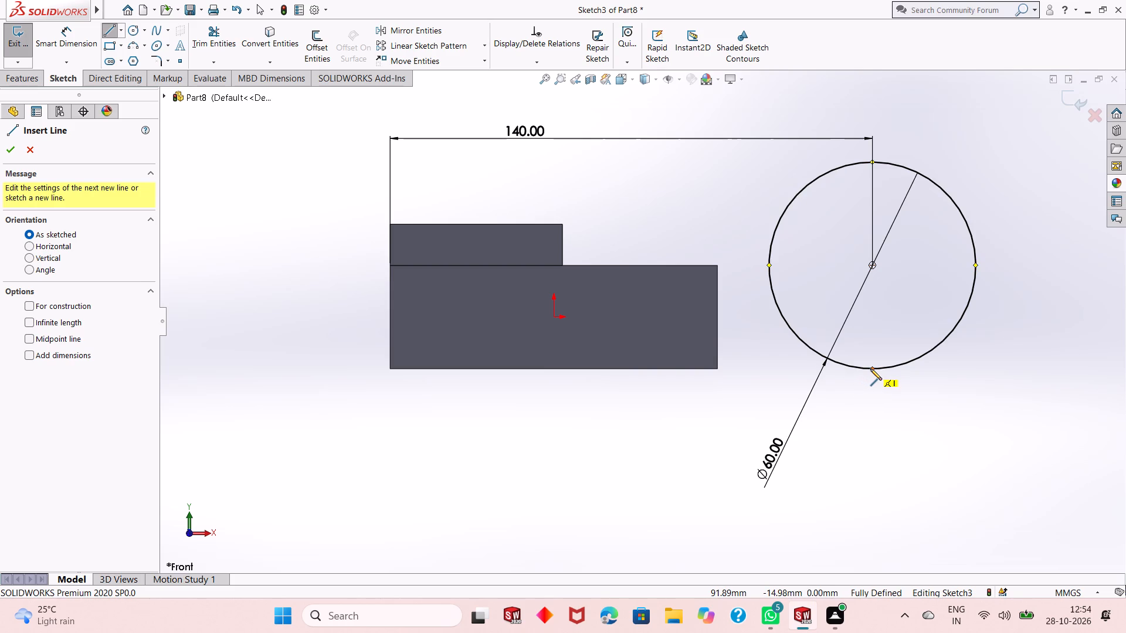
left_click(717, 370)
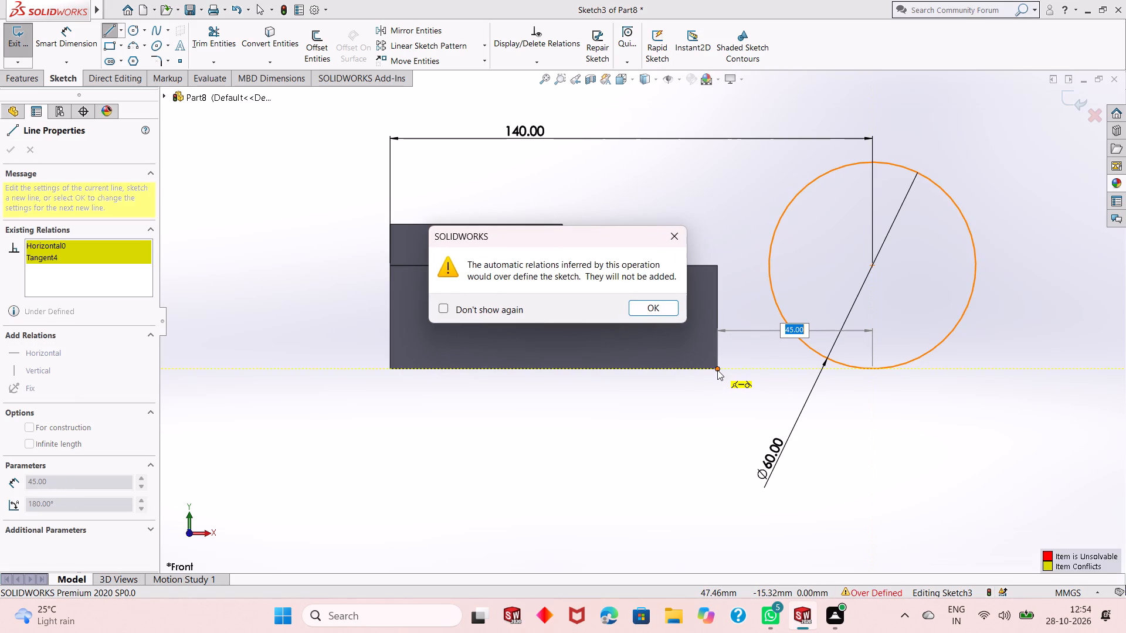
key("Return")
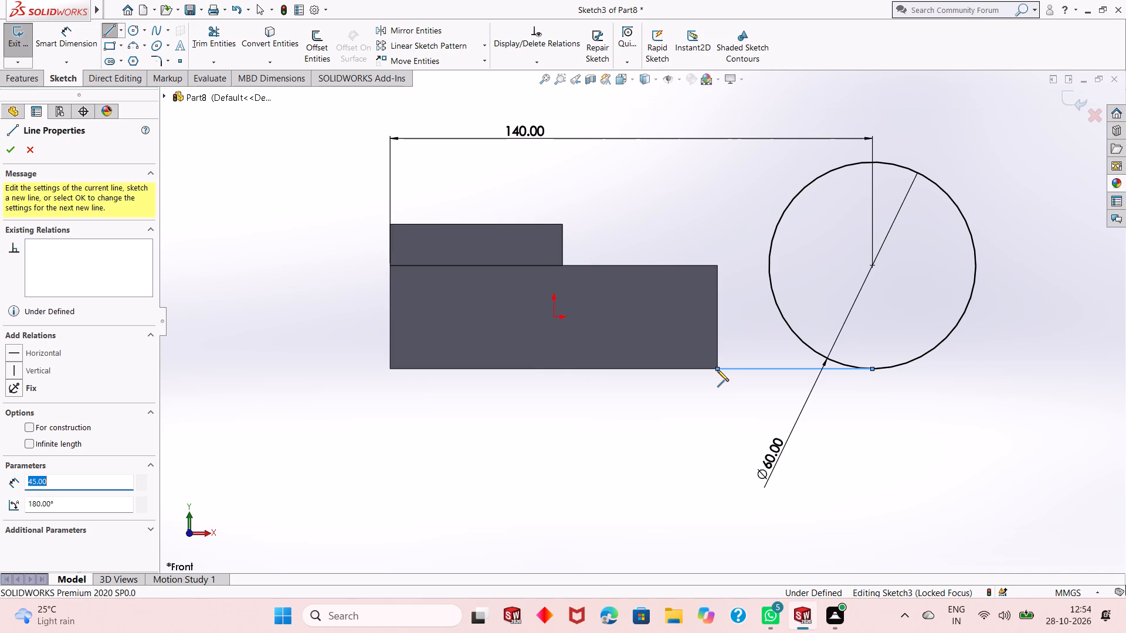
key("Escape")
key("Escape")
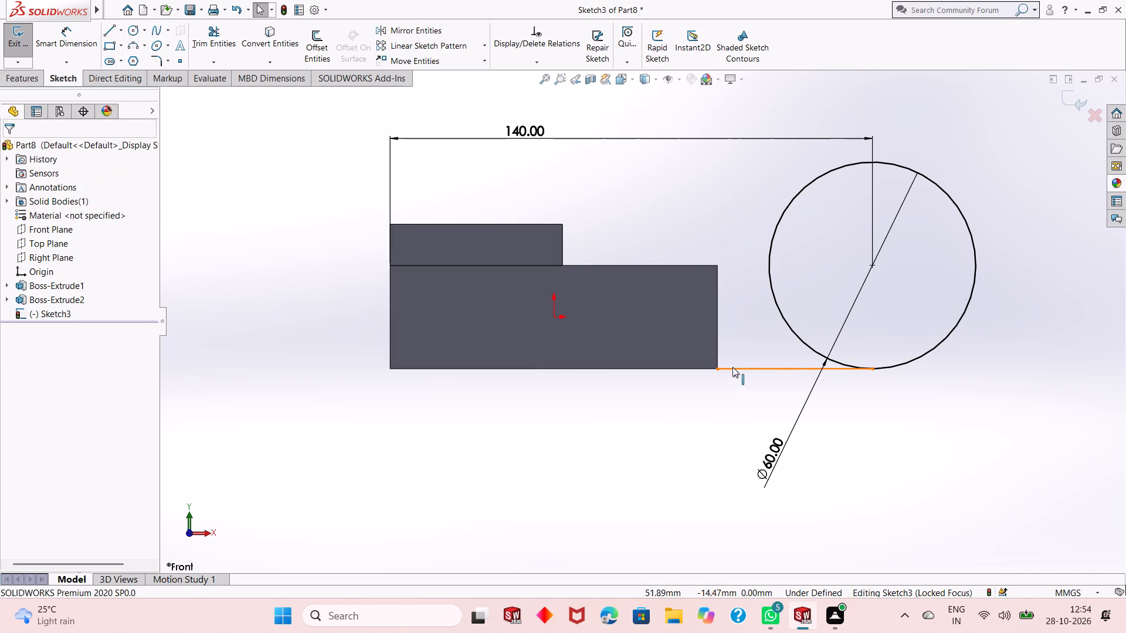
Add a horizontal relation to the line joining the circle's lowest point and the block's bottom corner.
left_click(732, 367)
left_click(765, 315)
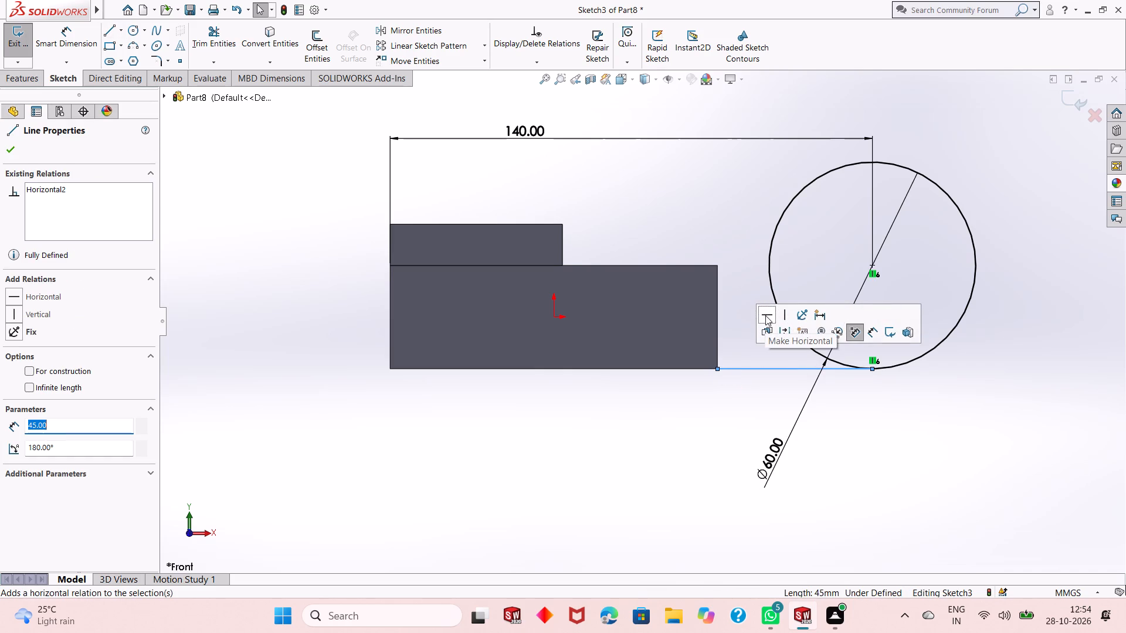
key("Escape")
key("Escape")
key("Escape")
key("Escape")
key("Escape")
key("Escape")
key("Escape")
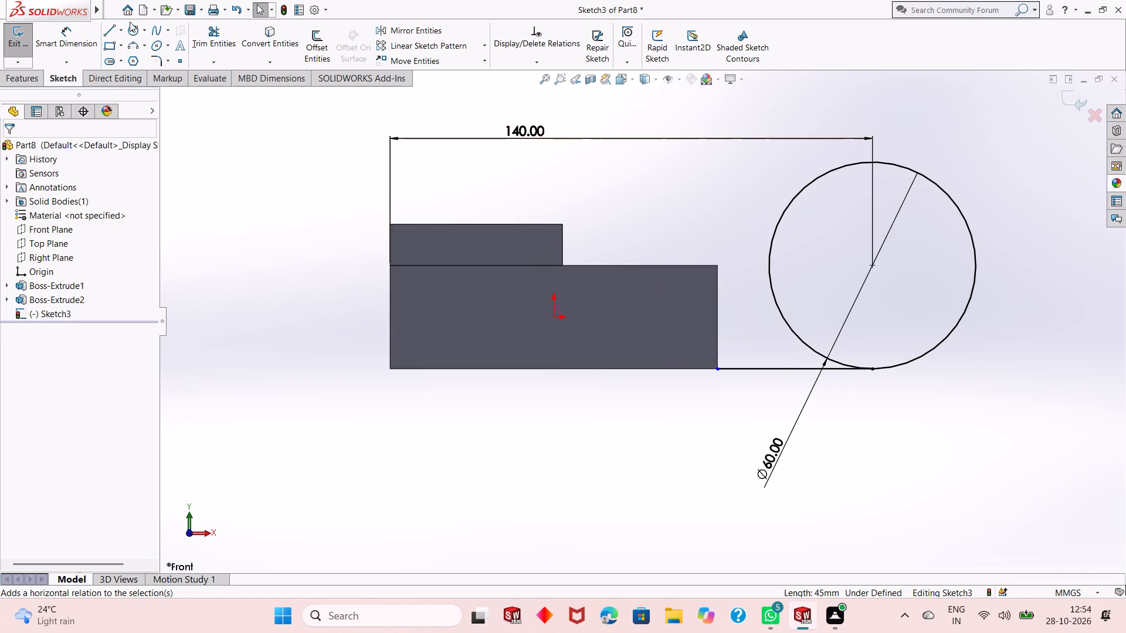
Sketch a line up the block's end edge to its upper corner, continuing horizontally to the near side of the circle.
left_click(110, 28)
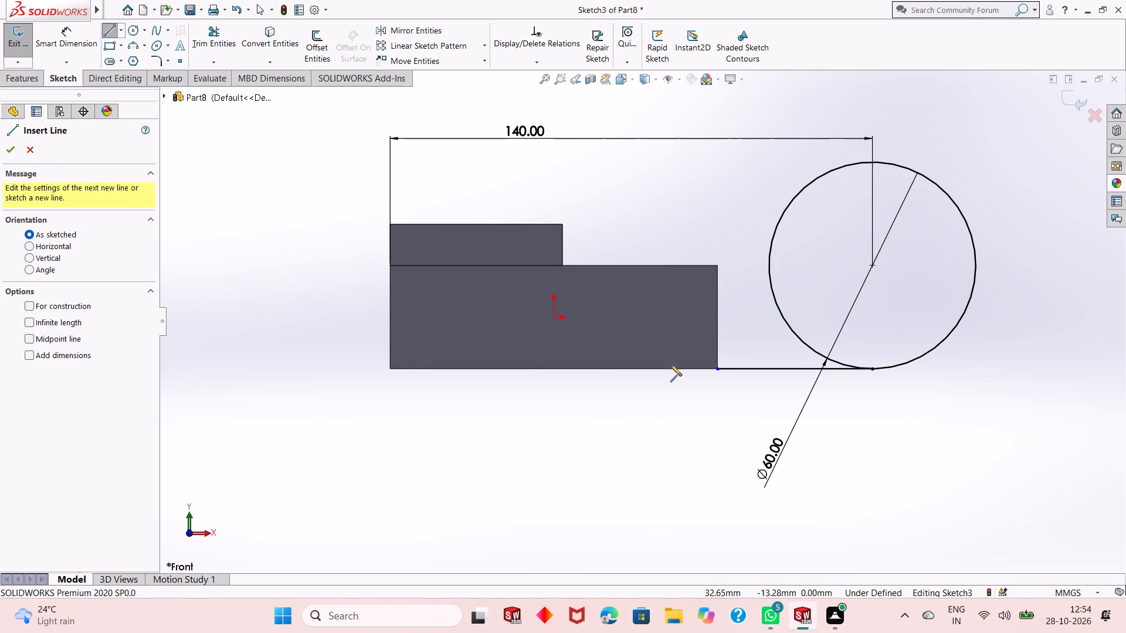
left_click(717, 367)
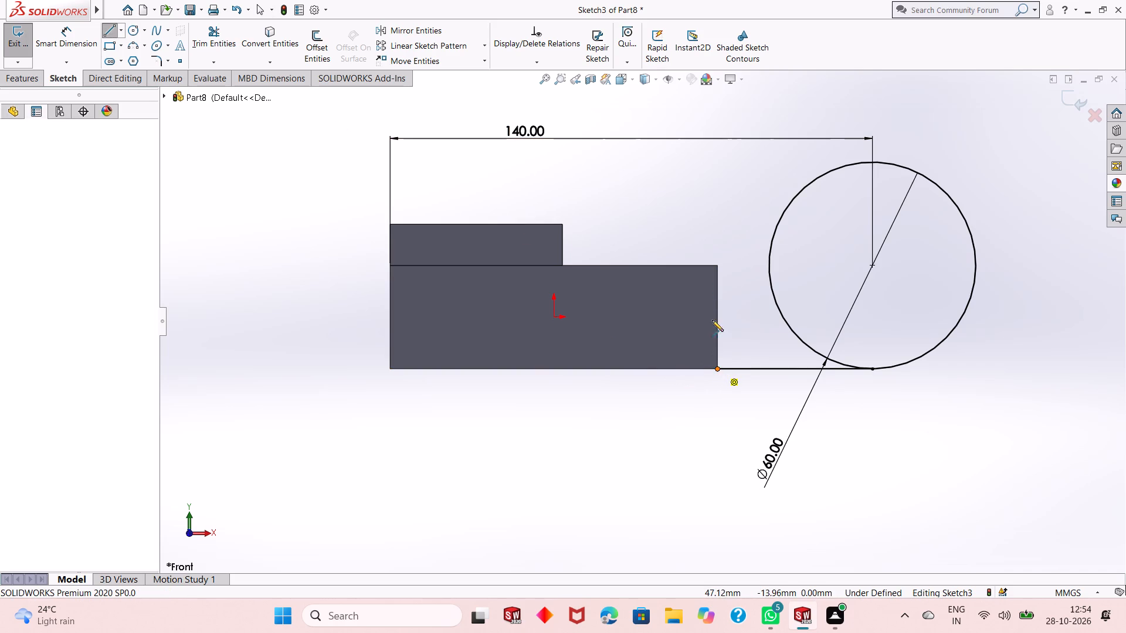
left_click(715, 264)
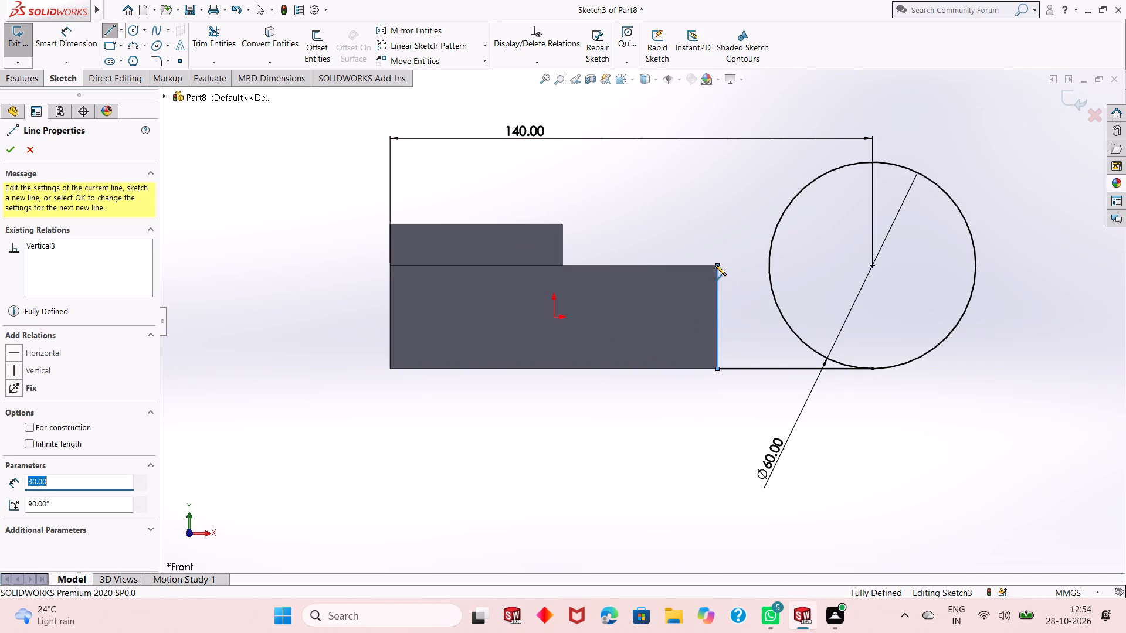
left_click(769, 266)
key("Escape")
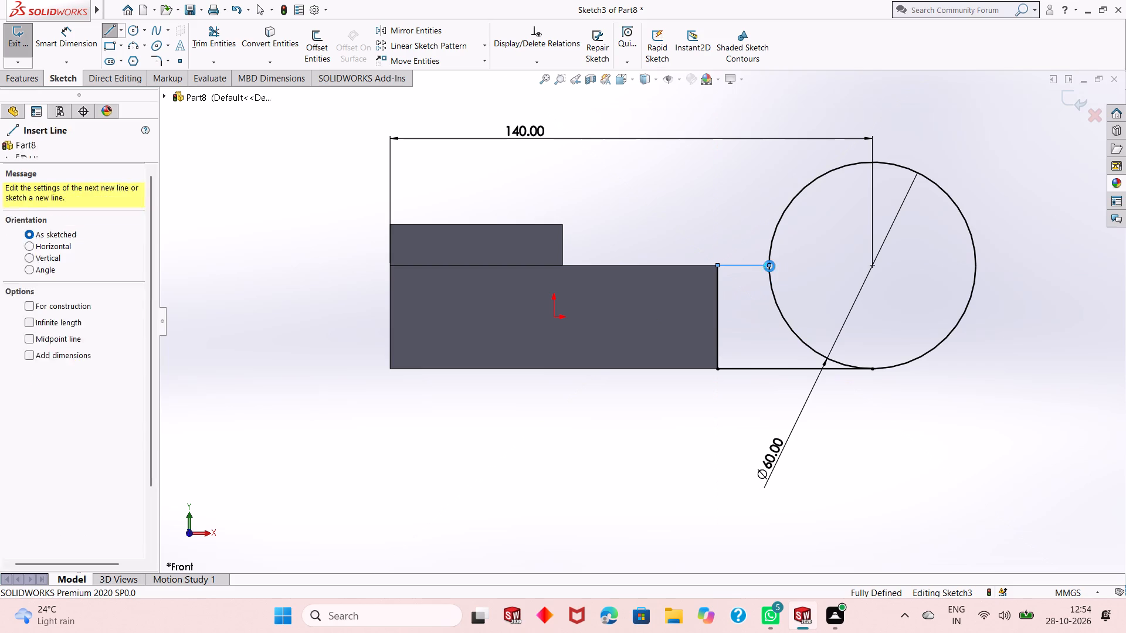
key("Escape")
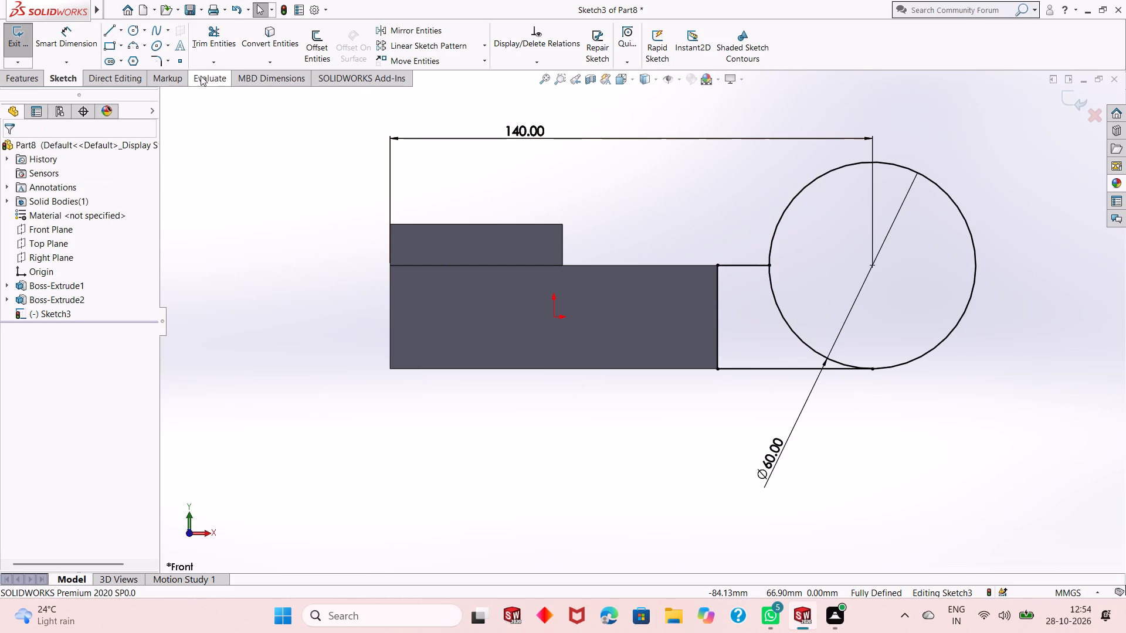
Trim away the circle's lower arc between the two horizontal lines, leaving one closed profile.
left_click(205, 44)
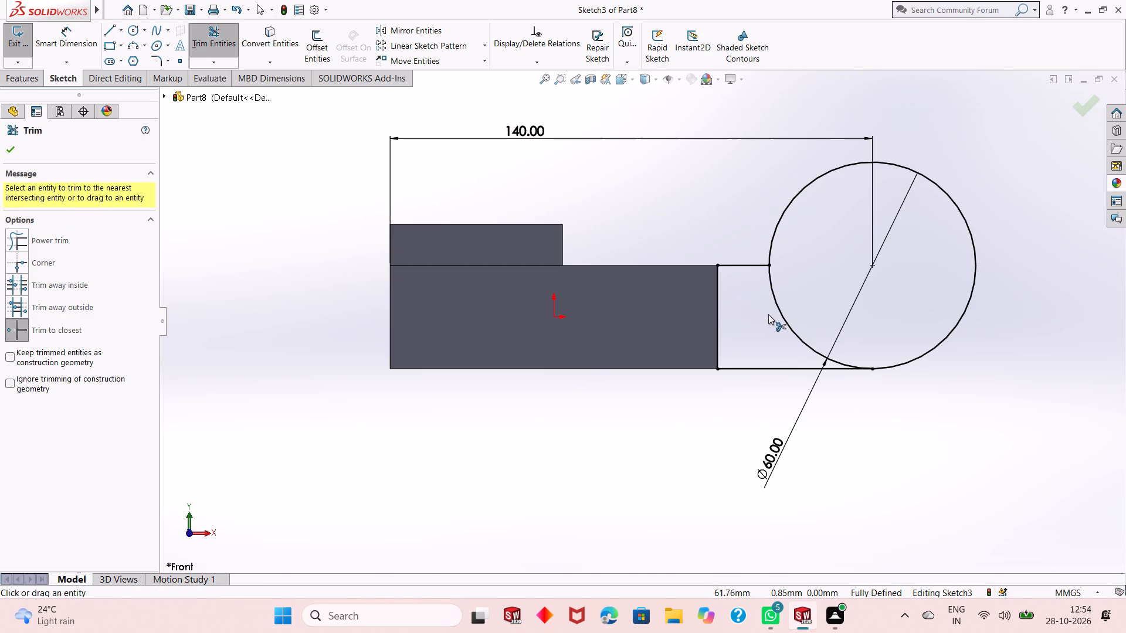
left_click(780, 314)
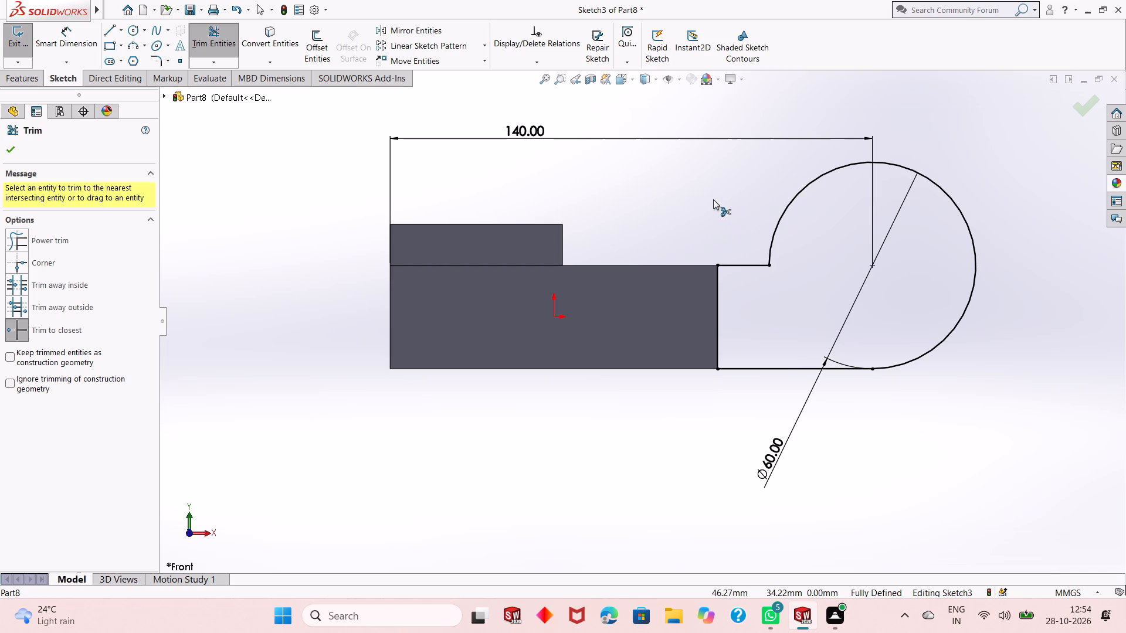
left_click(13, 151)
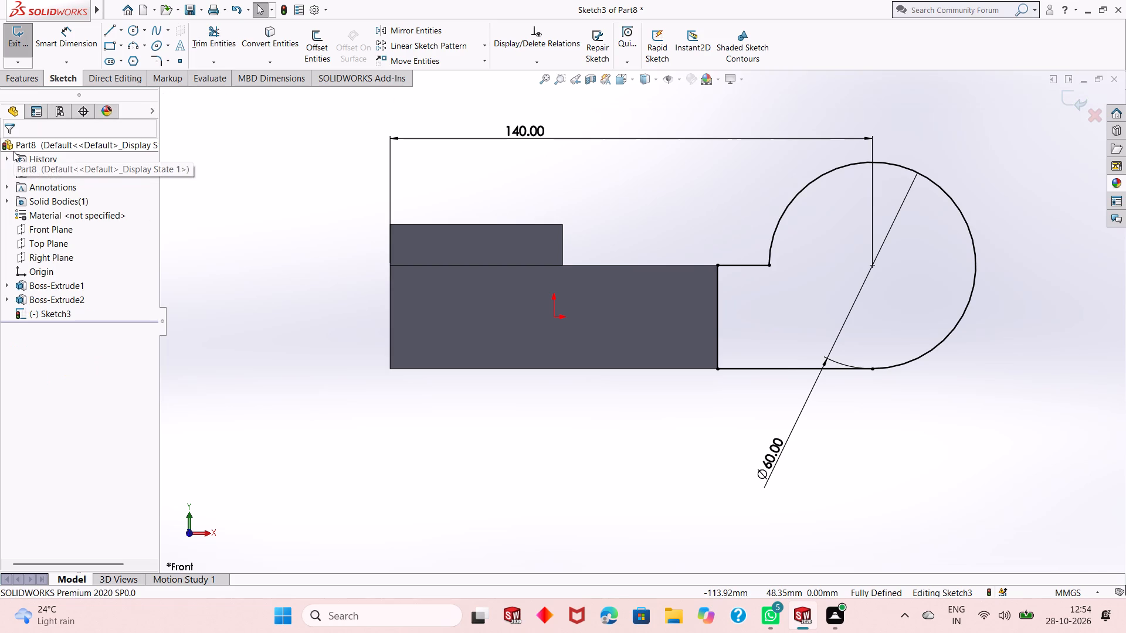
Extrude the rounded profile as a boss with the Mid Plane end condition, 15 mm deep, merged with the block.
left_click(33, 82)
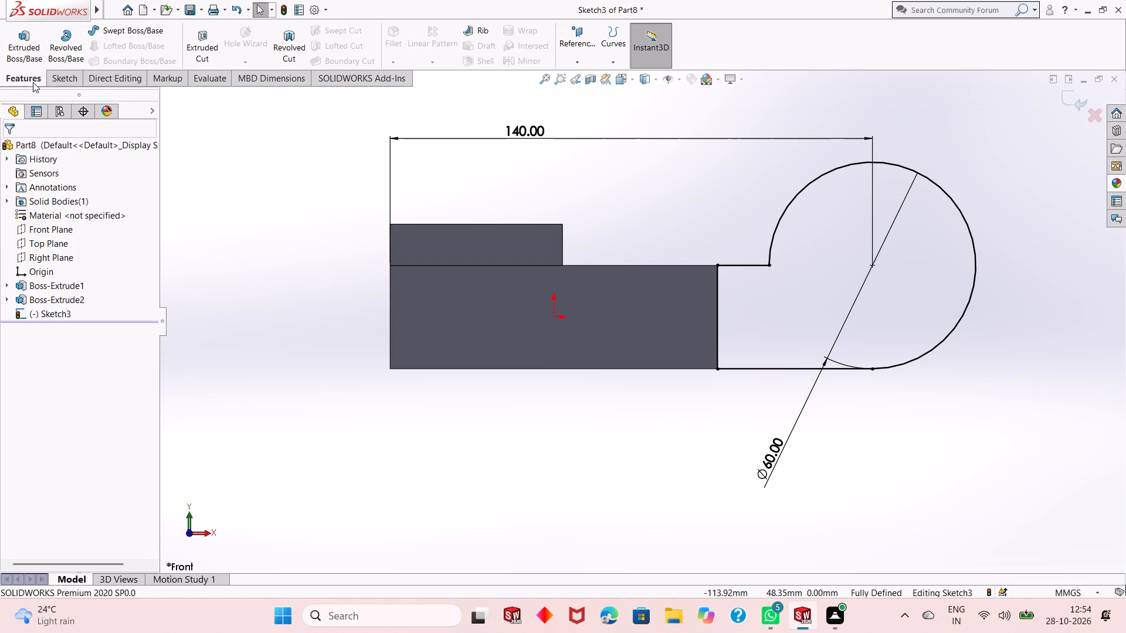
left_click(28, 56)
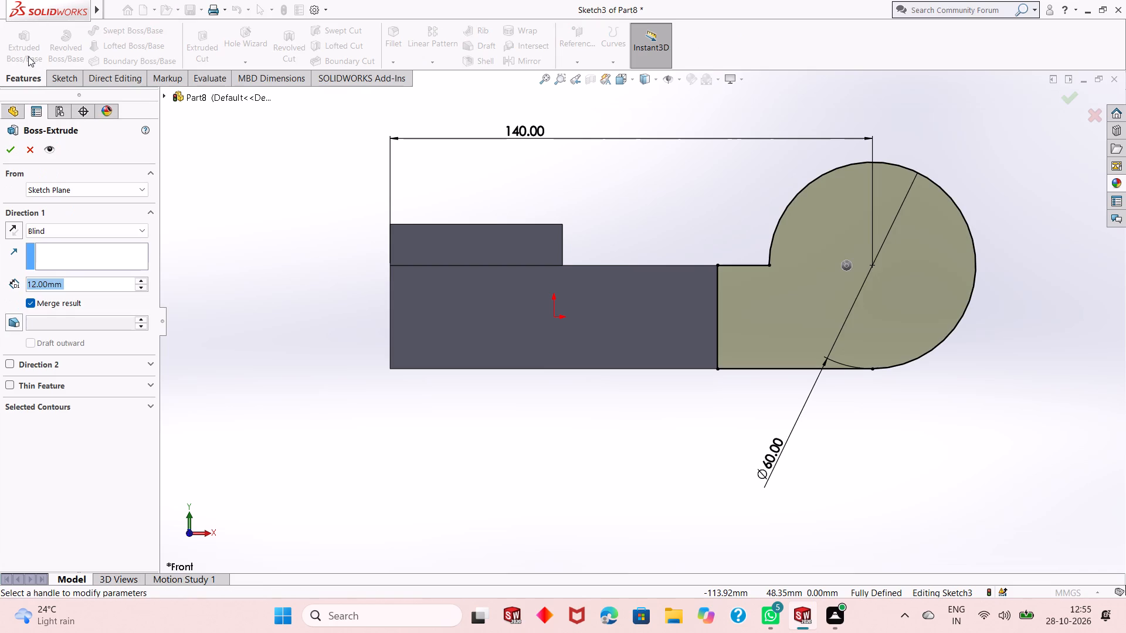
left_click(76, 232)
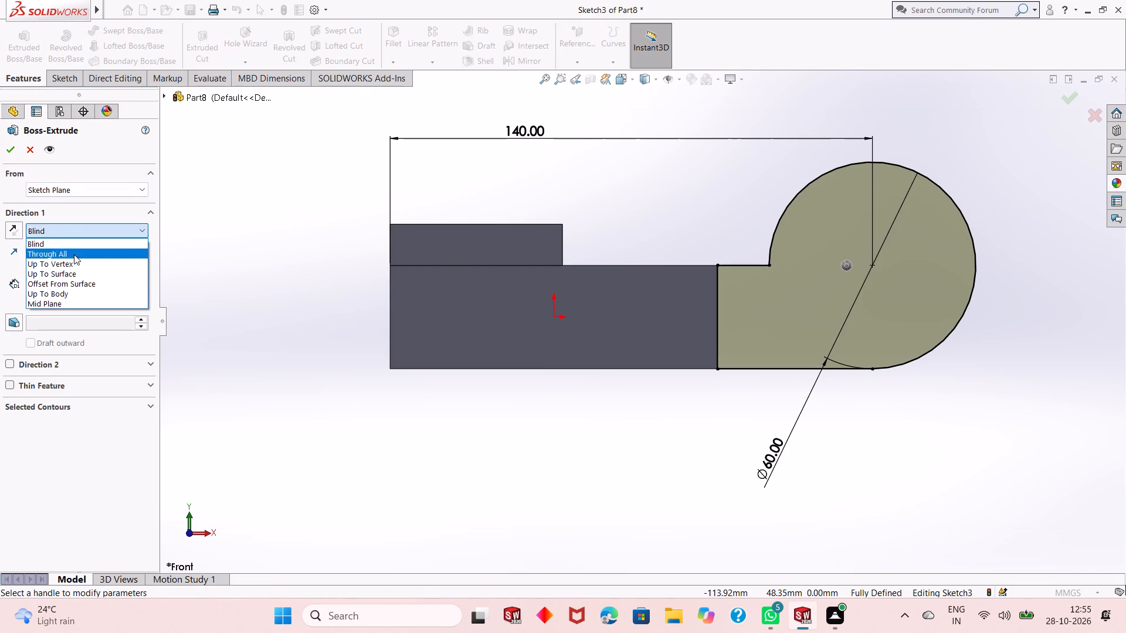
left_click(67, 301)
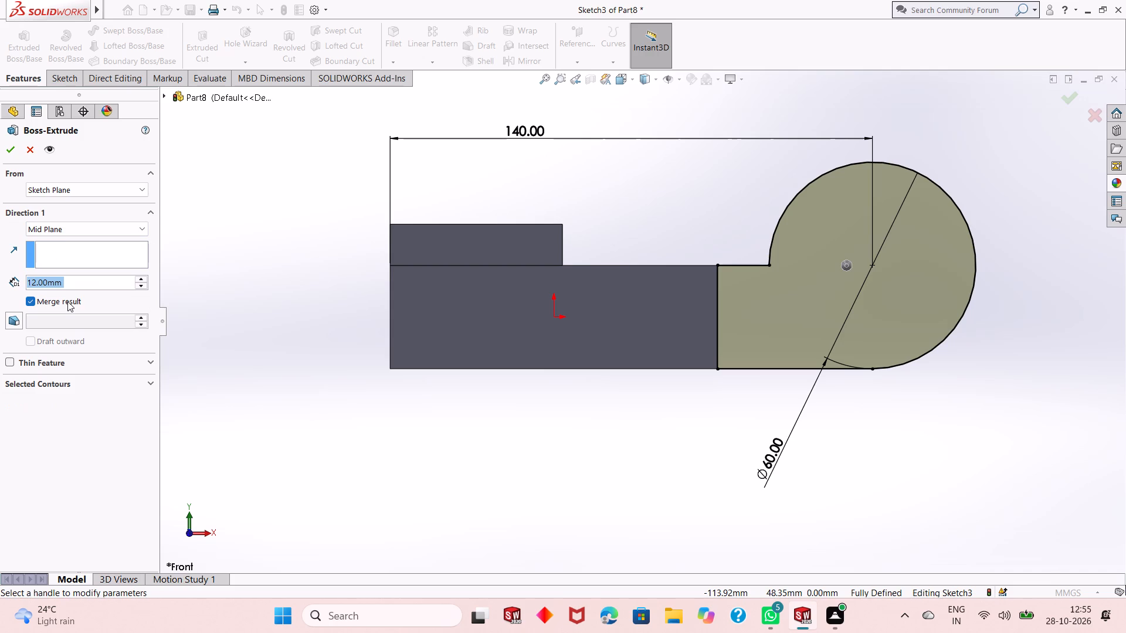
type("15")
key("Return")
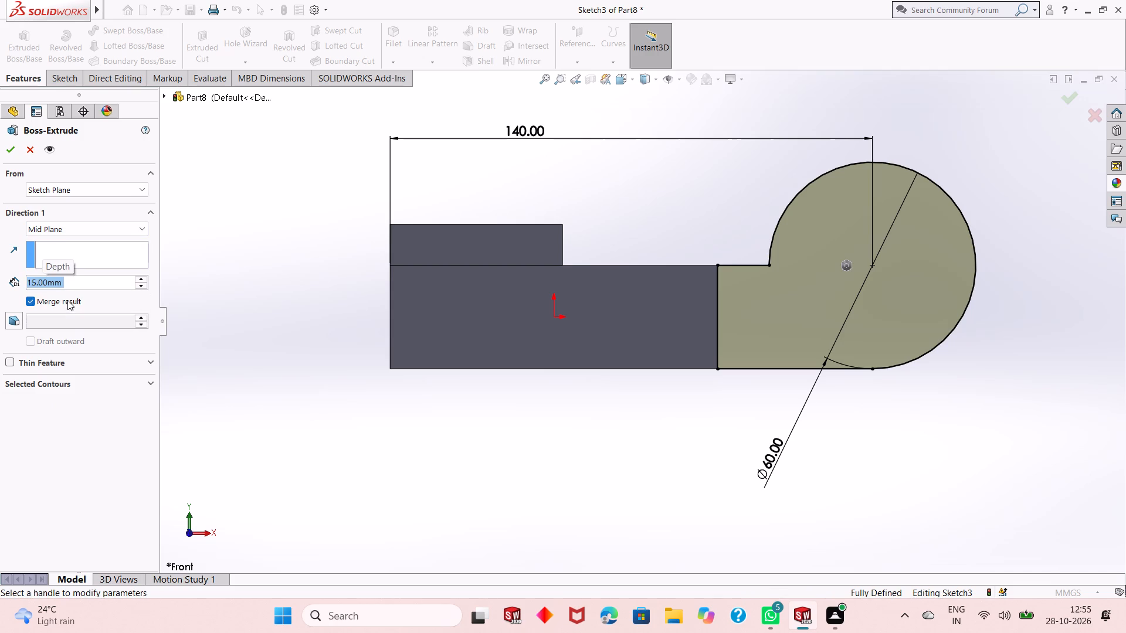
left_click(6, 148)
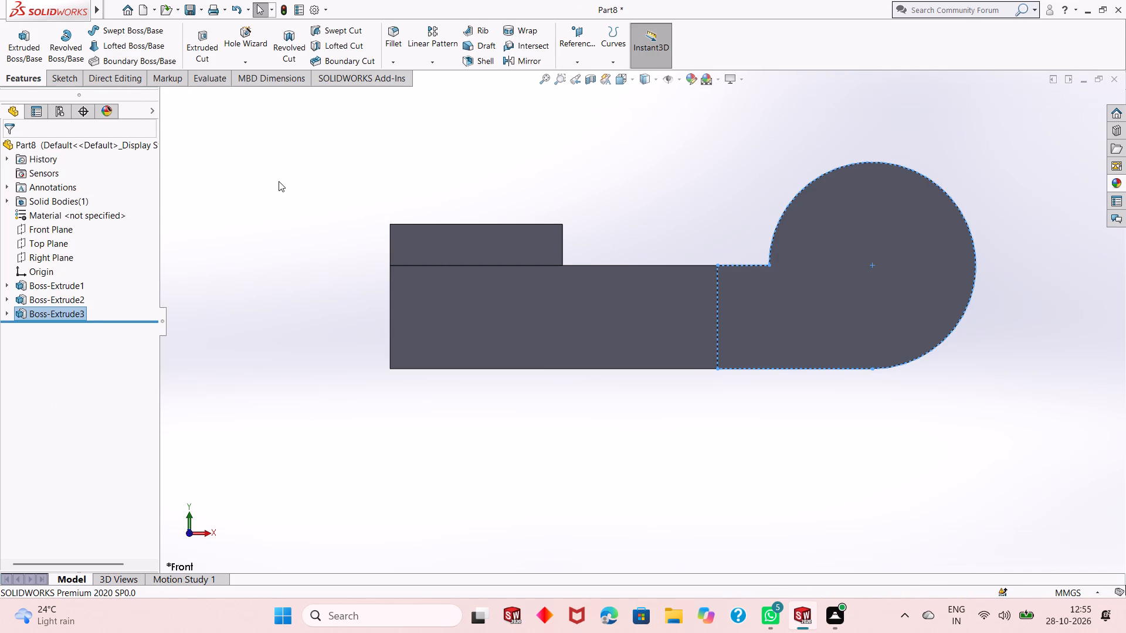
left_click(292, 181)
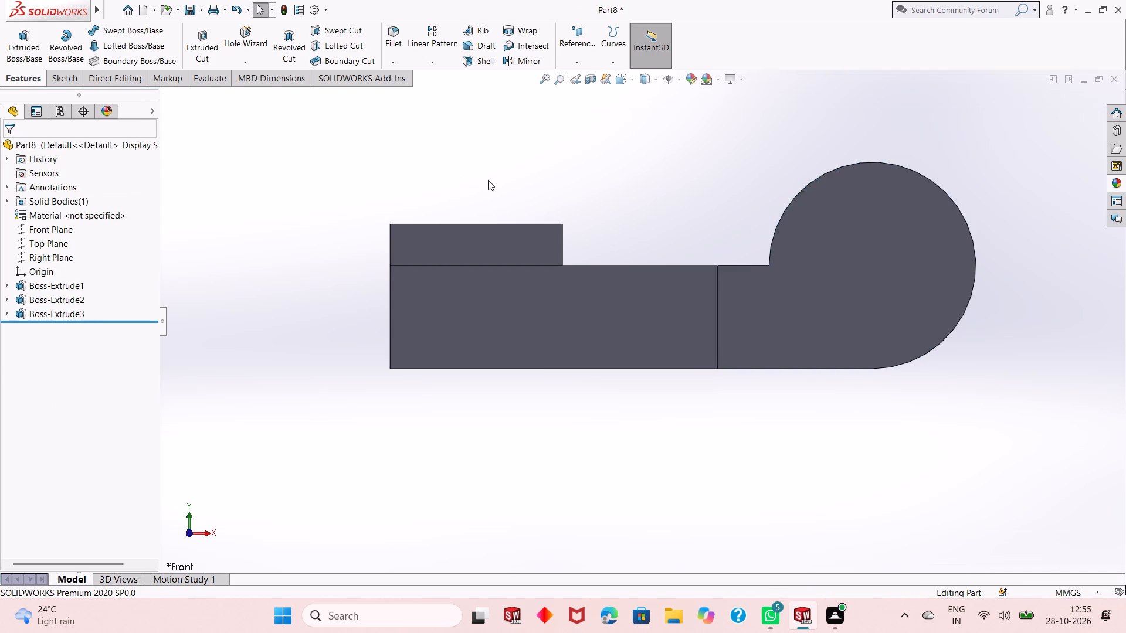
Examine the part from several angles, including where the rounded extension meets the block.
right_click(488, 180)
left_click(523, 232)
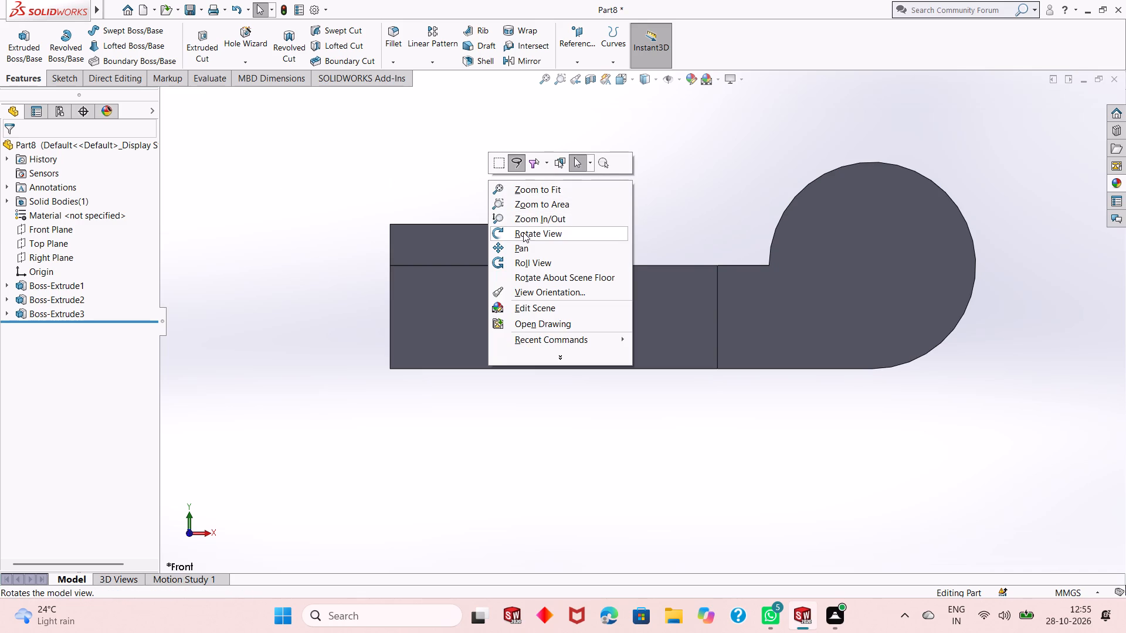
left_click_drag(656, 209, 632, 323)
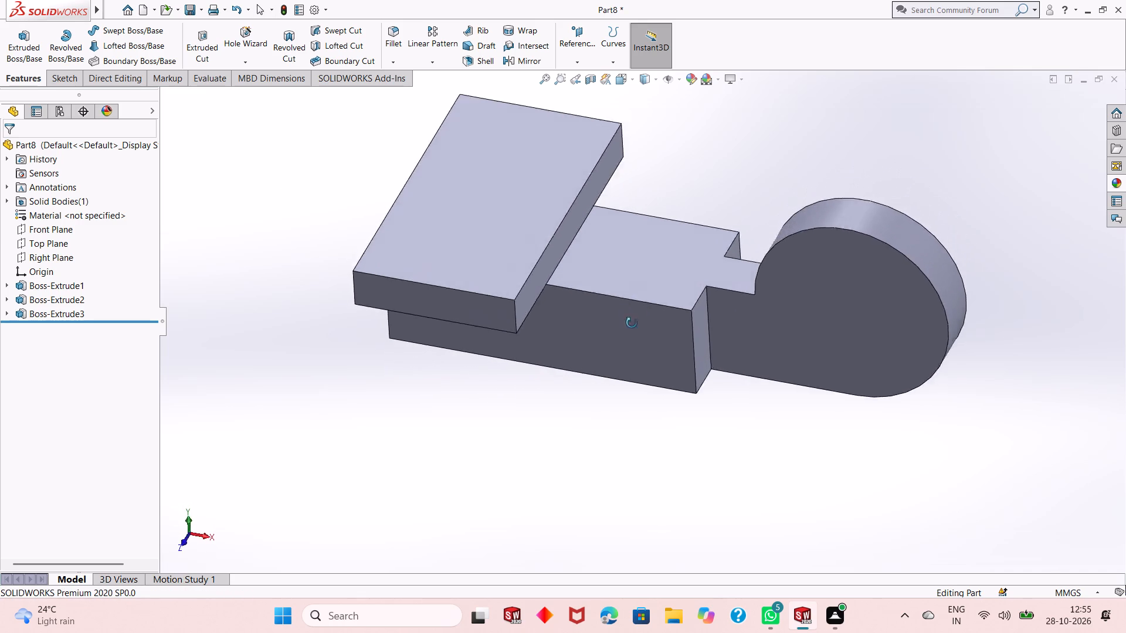
left_click_drag(632, 323, 653, 326)
left_click_drag(723, 245, 711, 254)
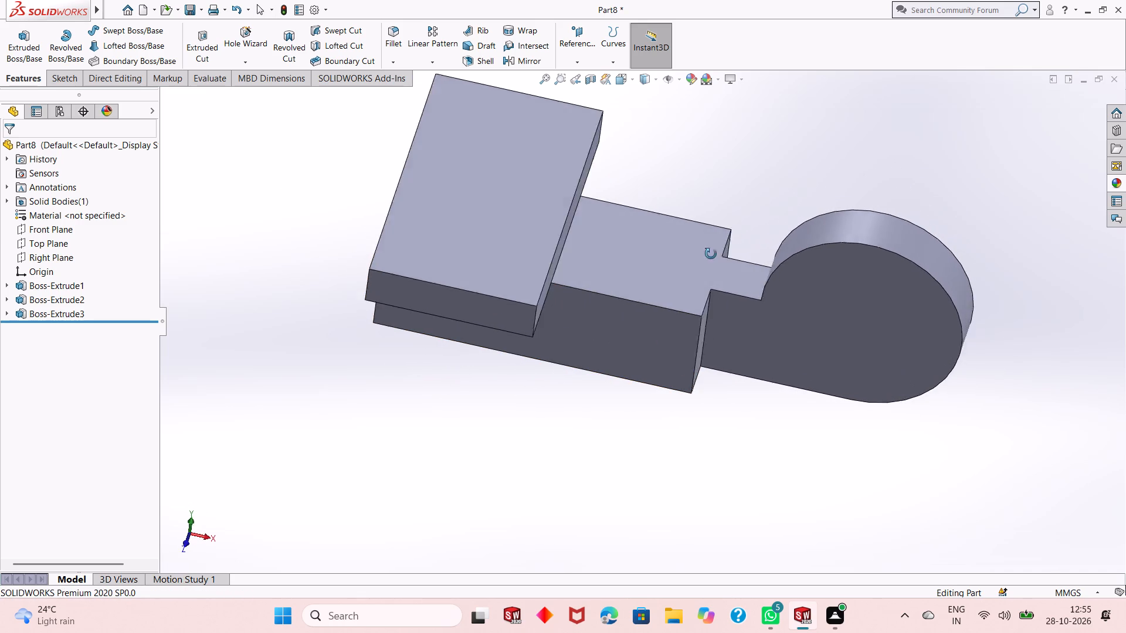
left_click_drag(711, 254, 784, 294)
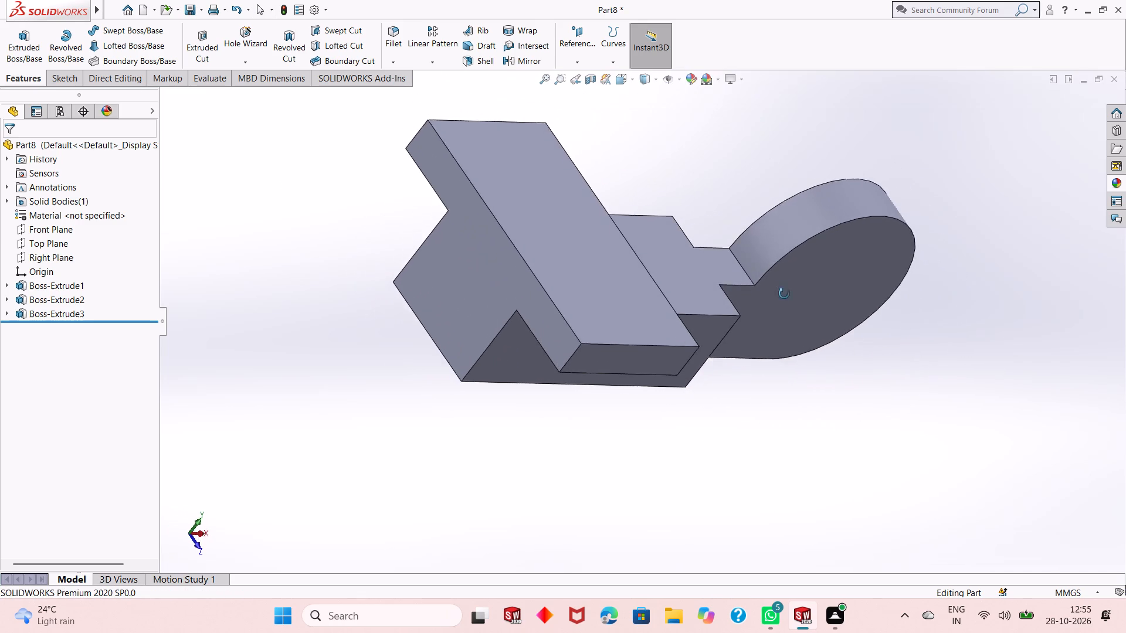
left_click_drag(784, 294, 707, 350)
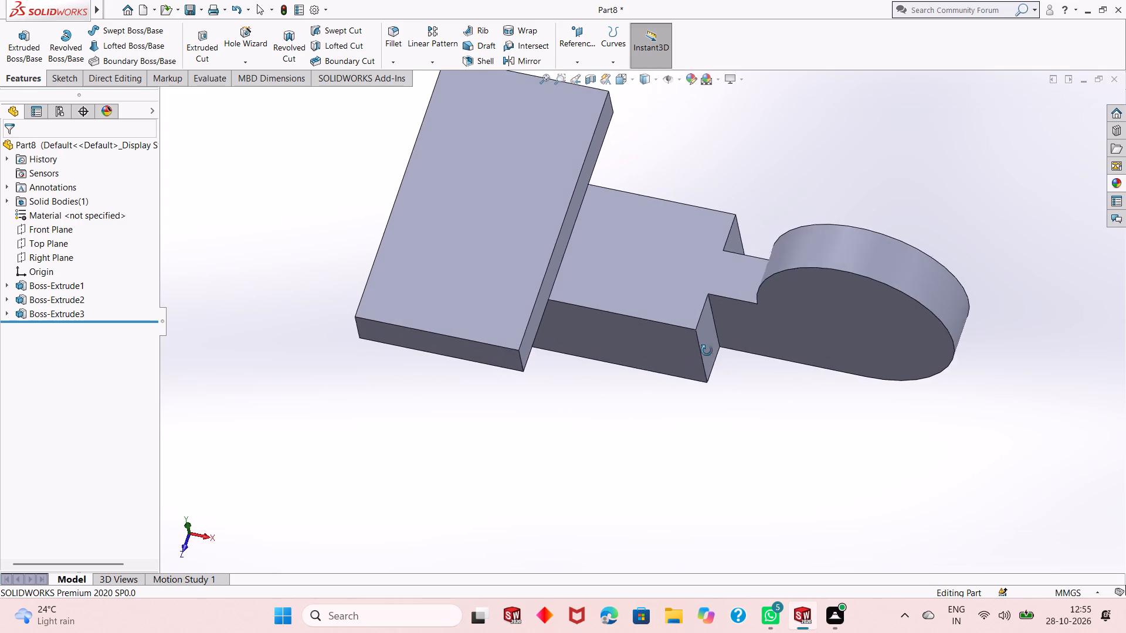
left_click_drag(707, 350, 793, 340)
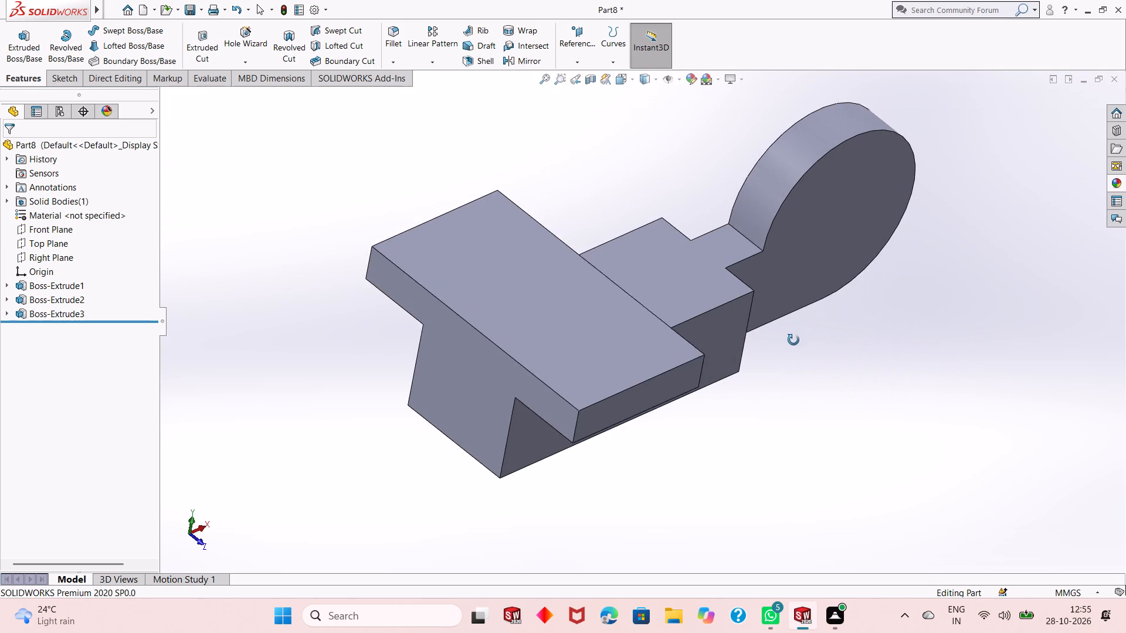
left_click_drag(793, 340, 688, 420)
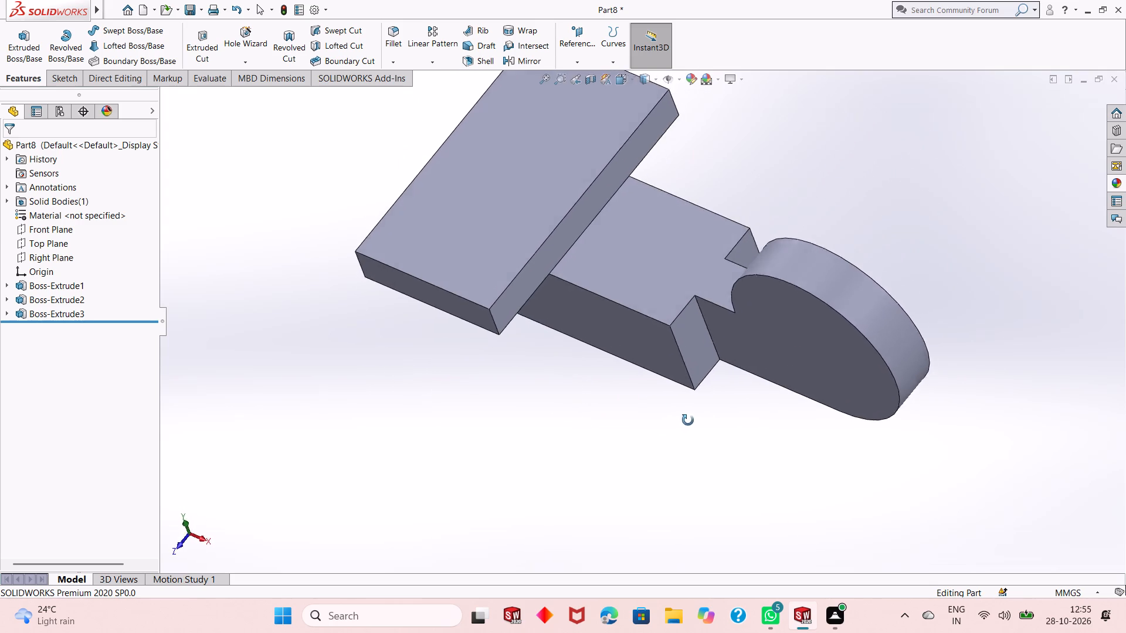
left_click_drag(688, 420, 757, 315)
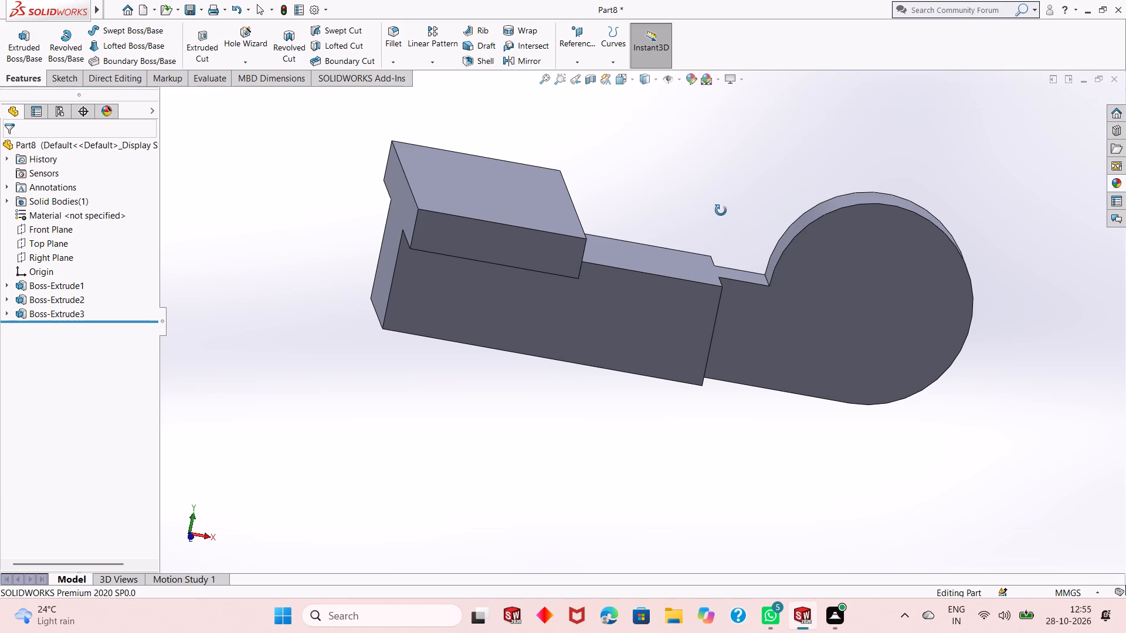
key("Escape")
key("Escape")
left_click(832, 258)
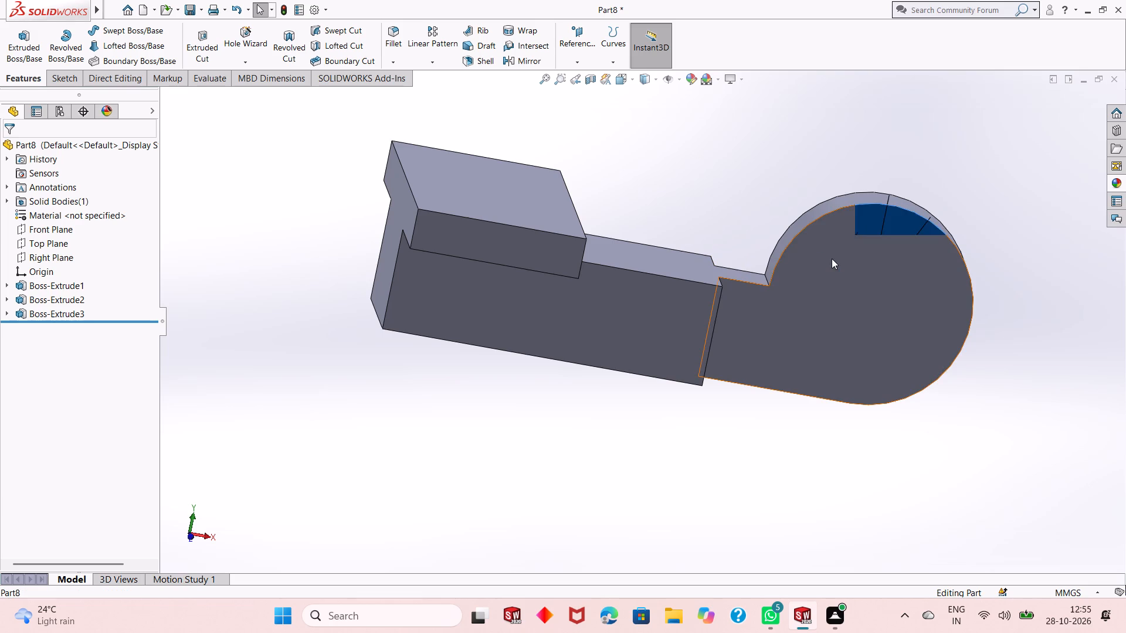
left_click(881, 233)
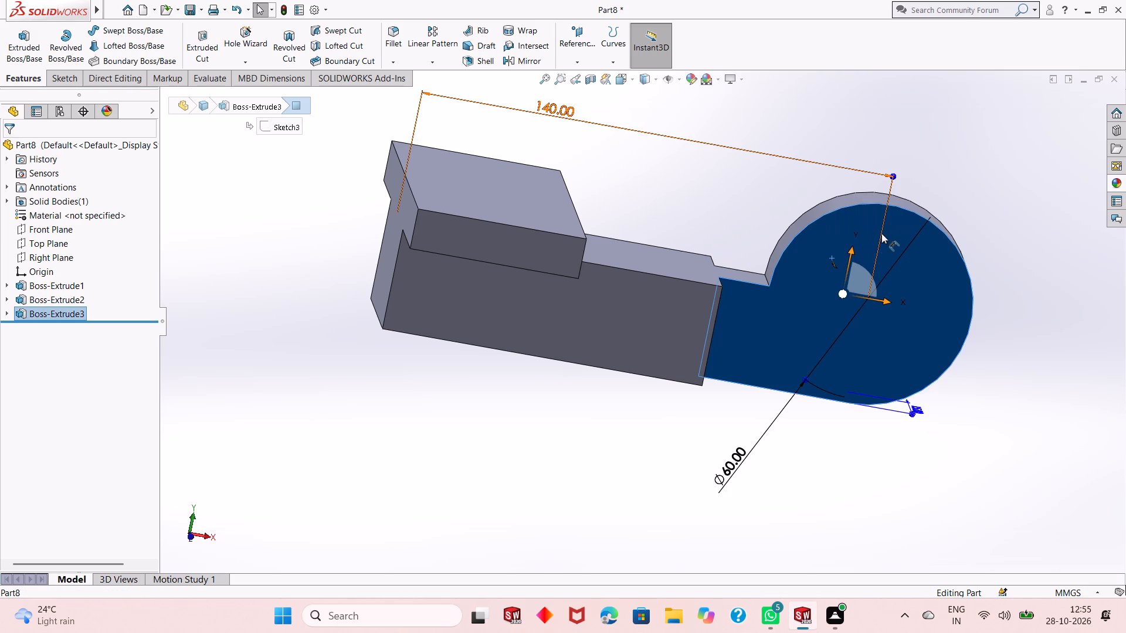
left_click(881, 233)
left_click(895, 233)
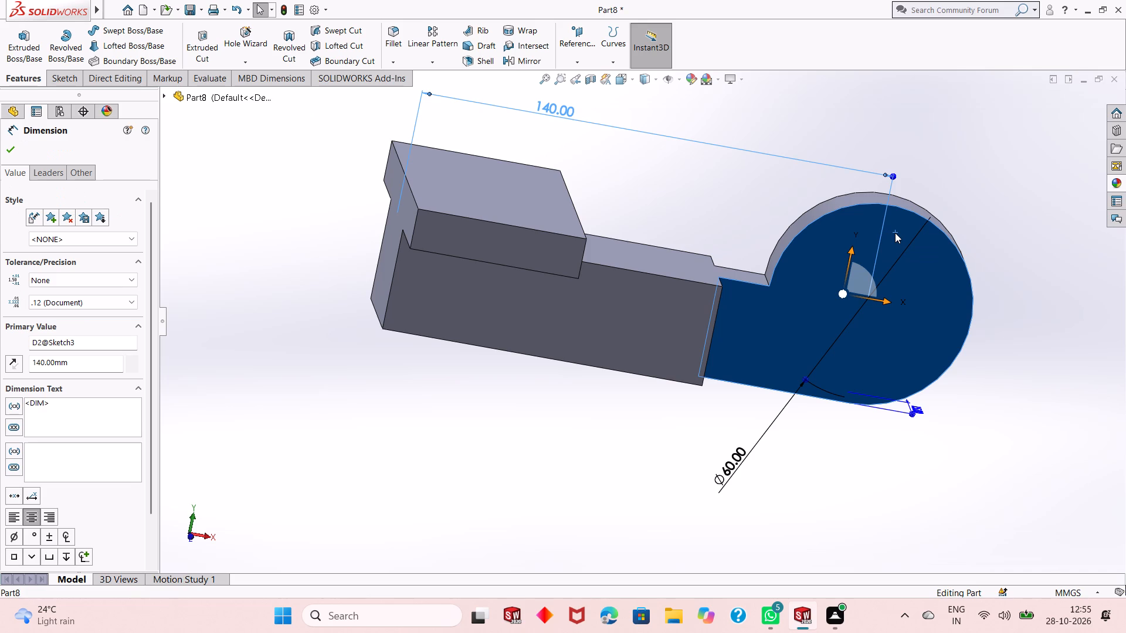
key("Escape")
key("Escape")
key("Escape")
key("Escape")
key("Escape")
Sketch a circle about 37 mm in diameter on the rounded extension's flat face, concentric with its outer arc.
left_click(895, 233)
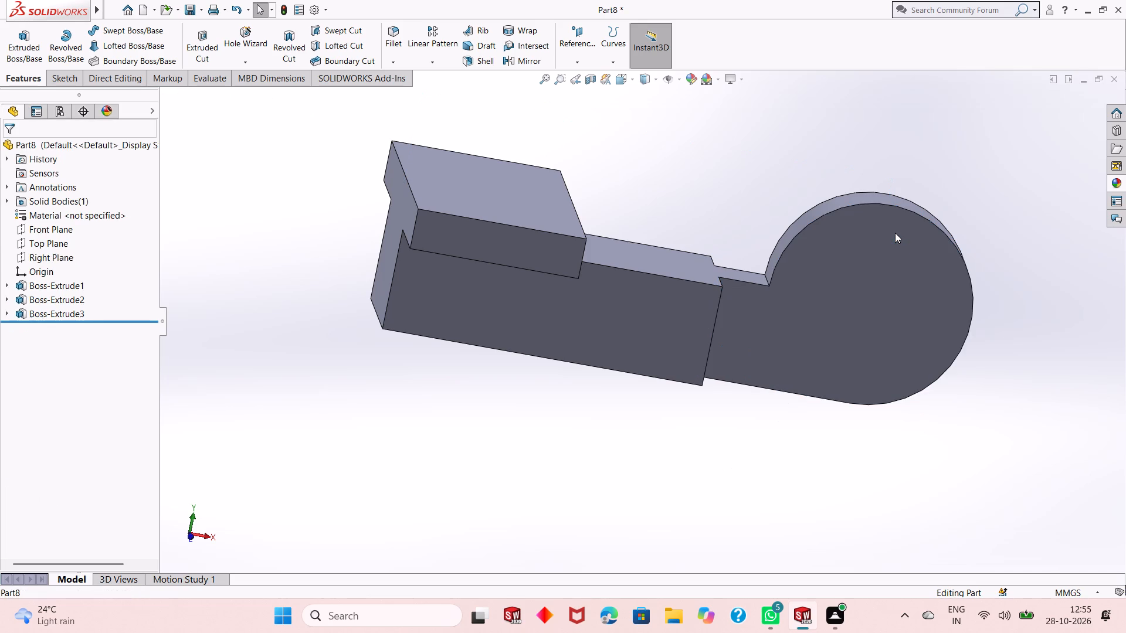
left_click(951, 197)
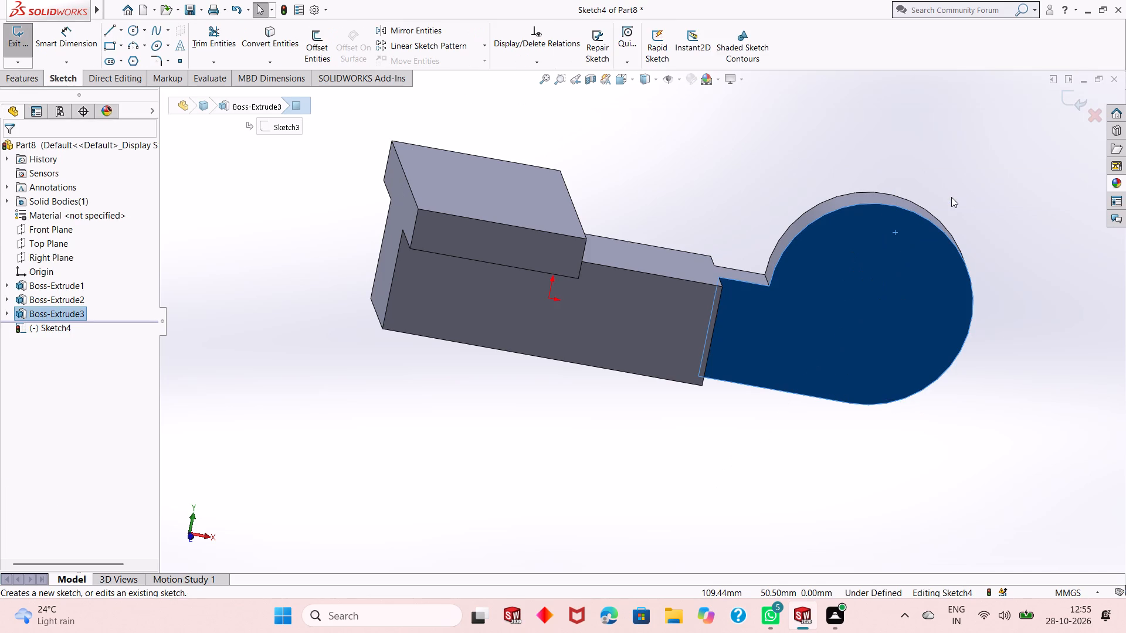
key("ctrl+8")
left_click(951, 197)
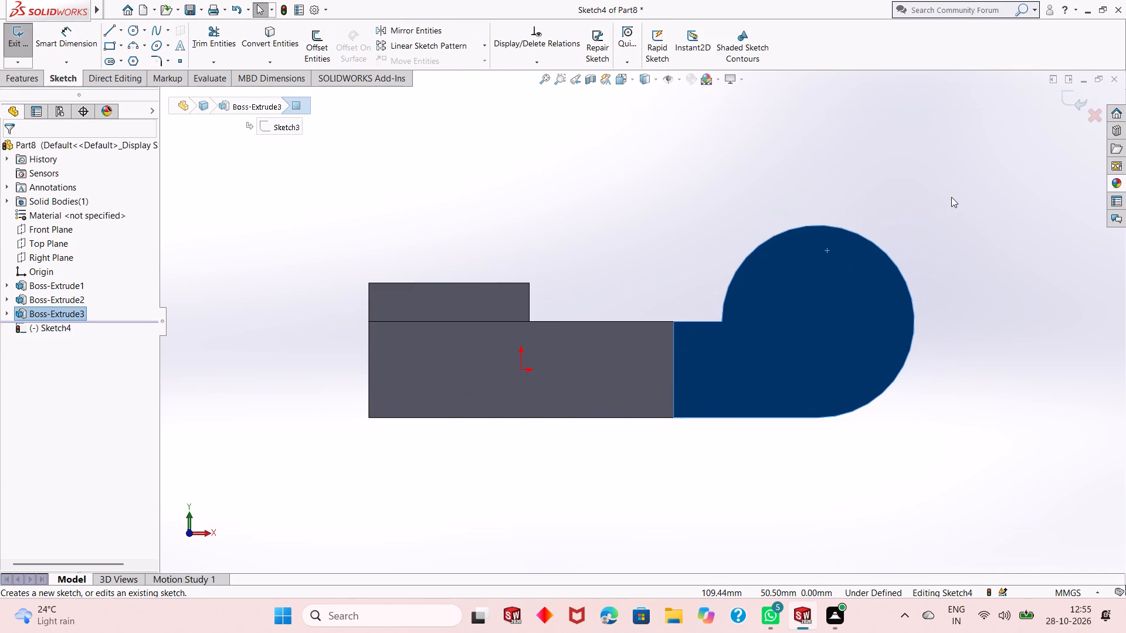
left_click(134, 30)
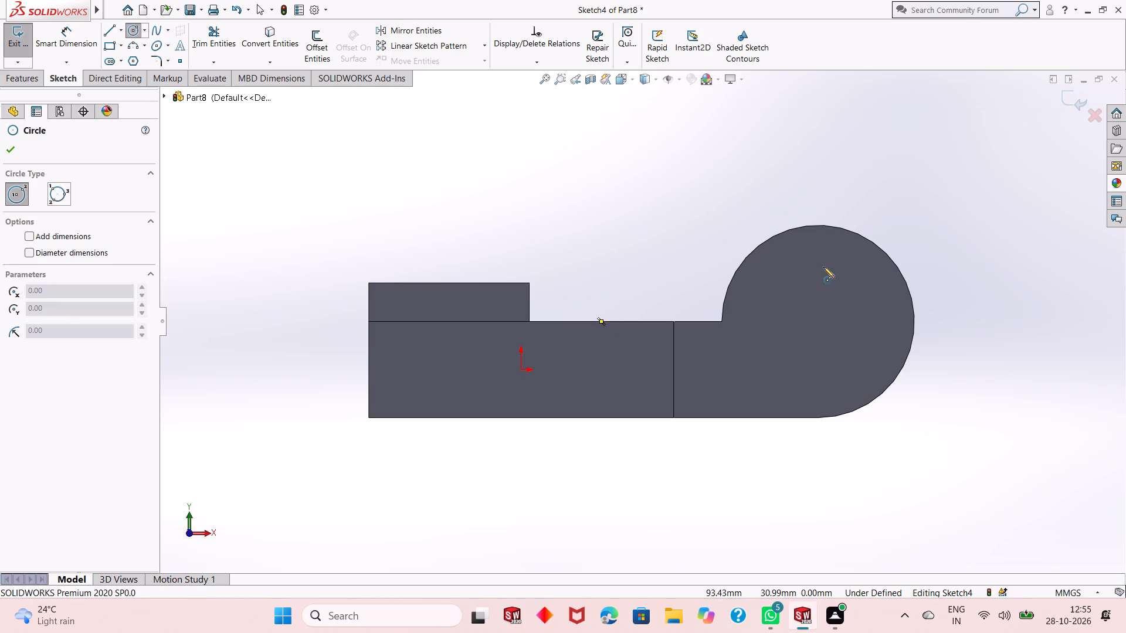
left_click(819, 322)
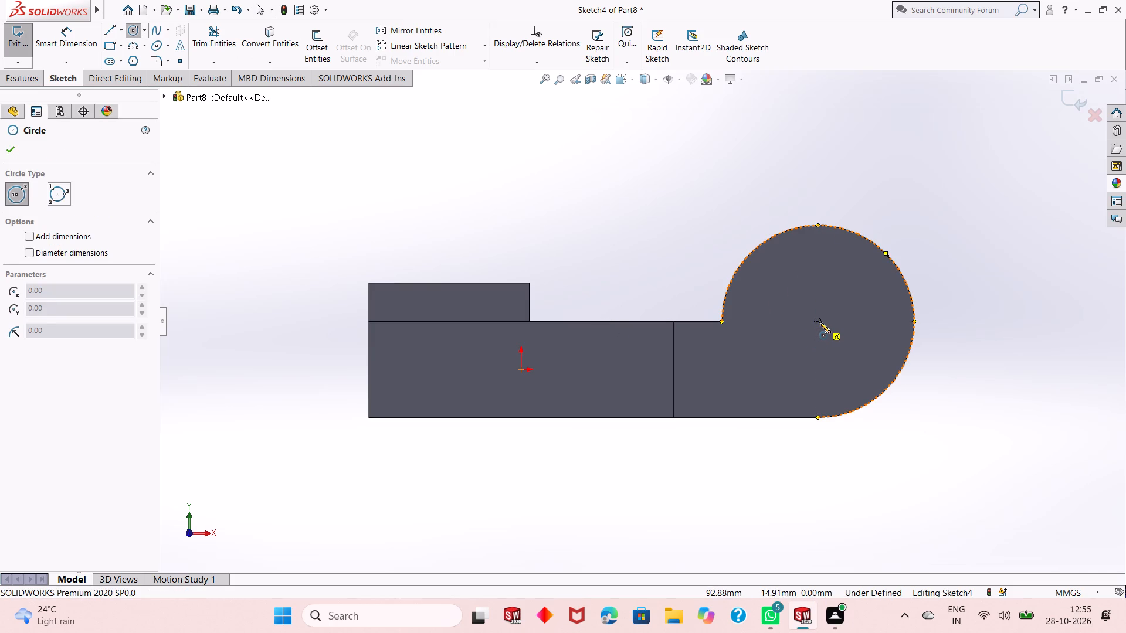
left_click(863, 283)
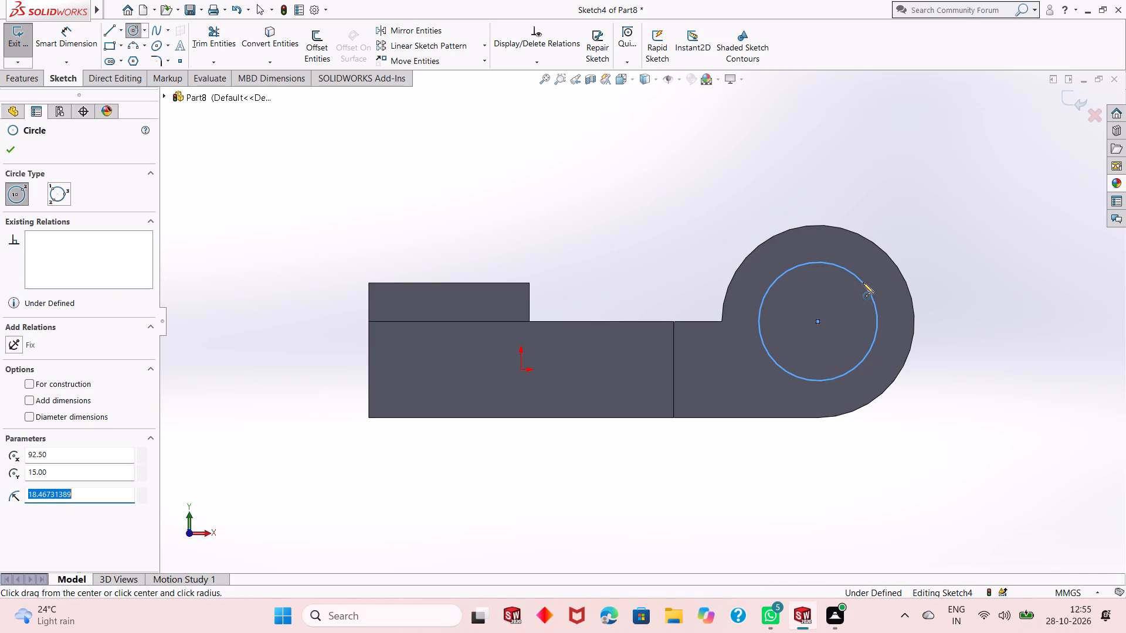
left_click(8, 148)
Dimension the circle on the rounded extension with a diameter of 25 mm.
left_click(67, 46)
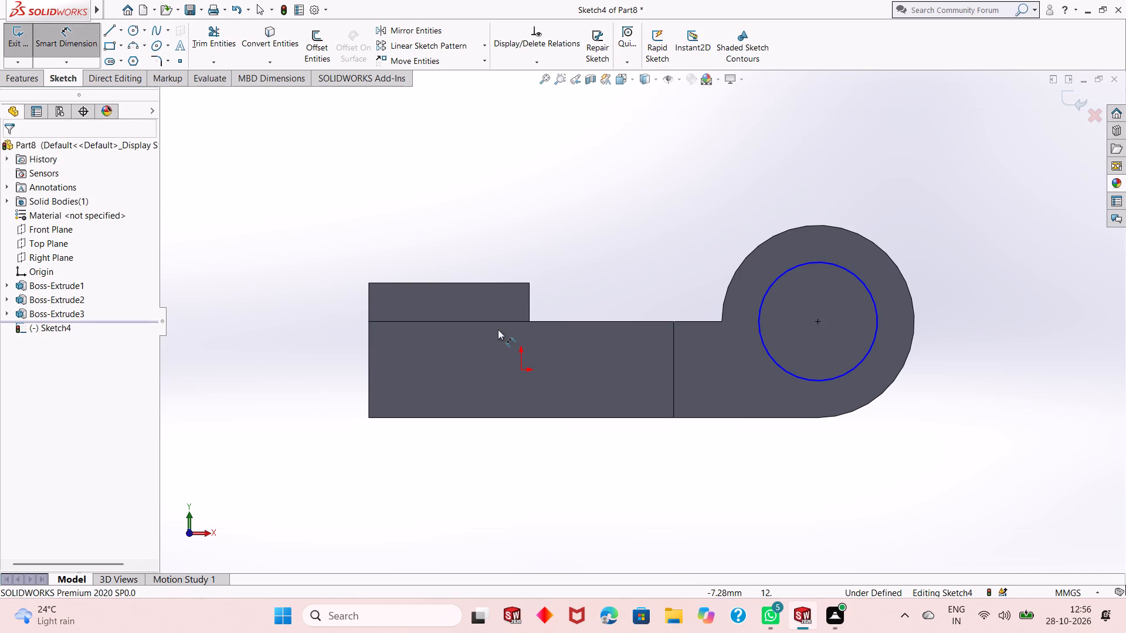
left_click(829, 381)
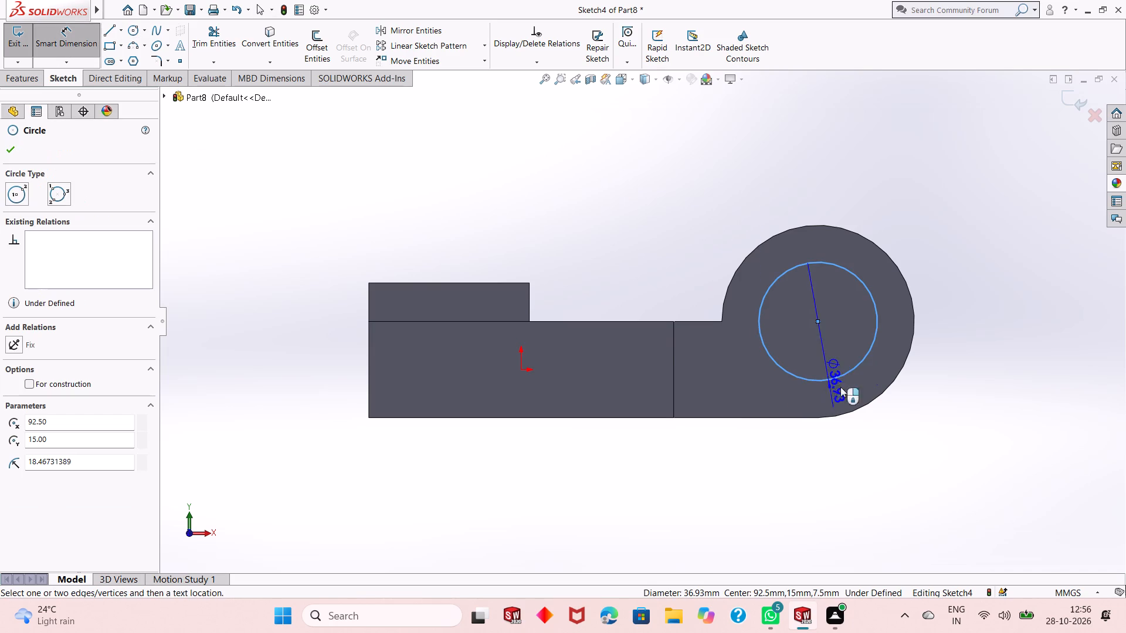
left_click(996, 483)
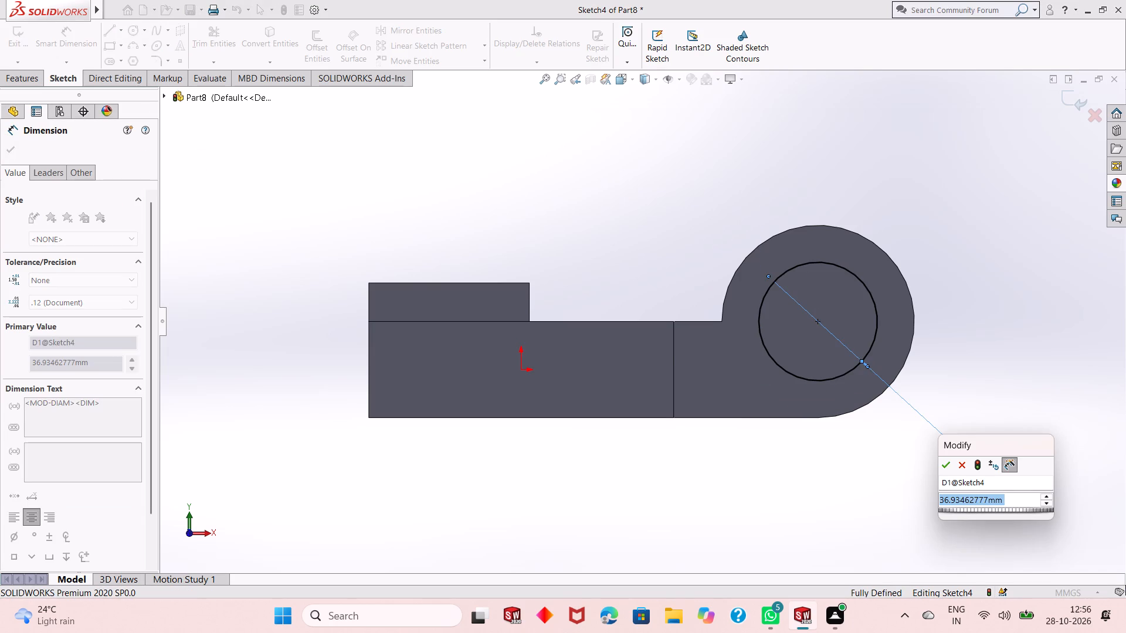
type("25")
key("Return")
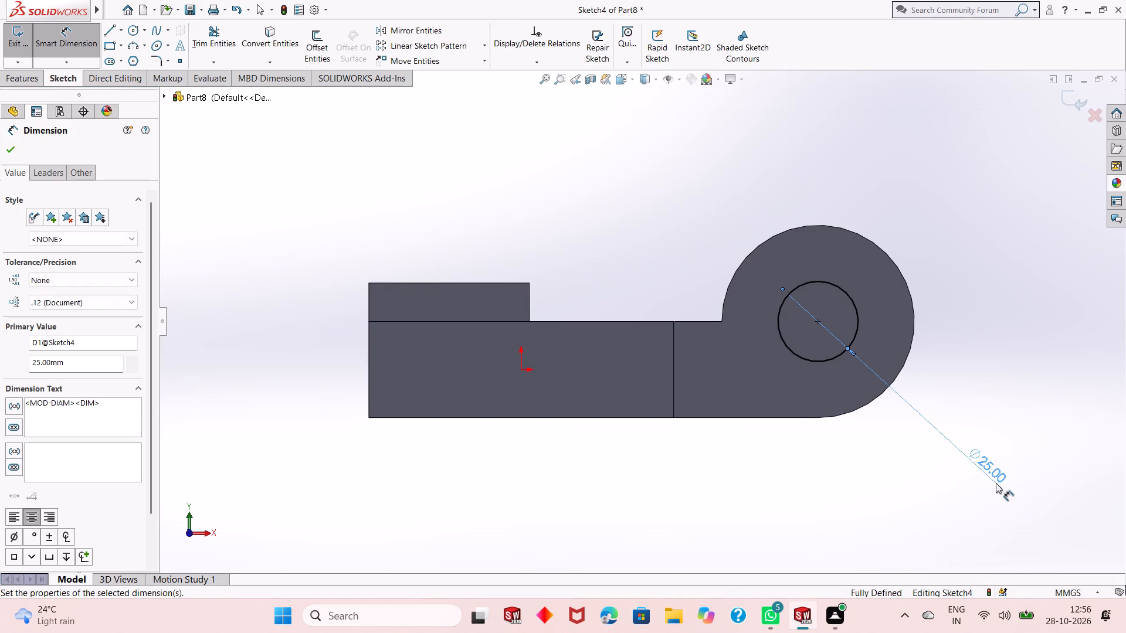
left_click(18, 155)
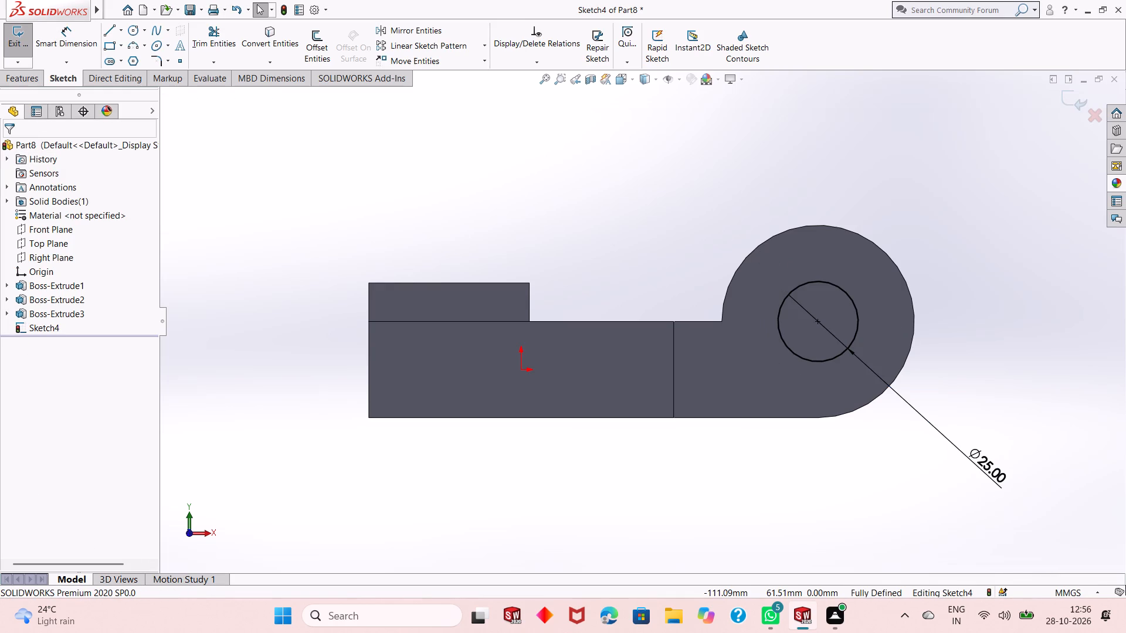
Cut the circle through the rounded extension with a Blind extruded cut 15 mm deep.
left_click(35, 86)
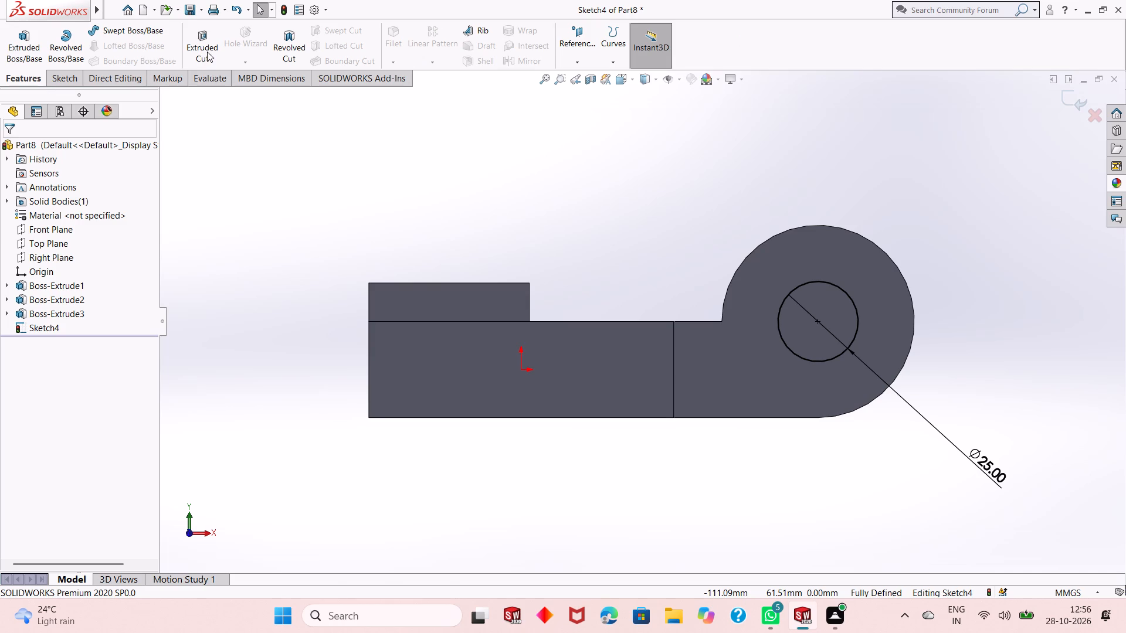
left_click(207, 52)
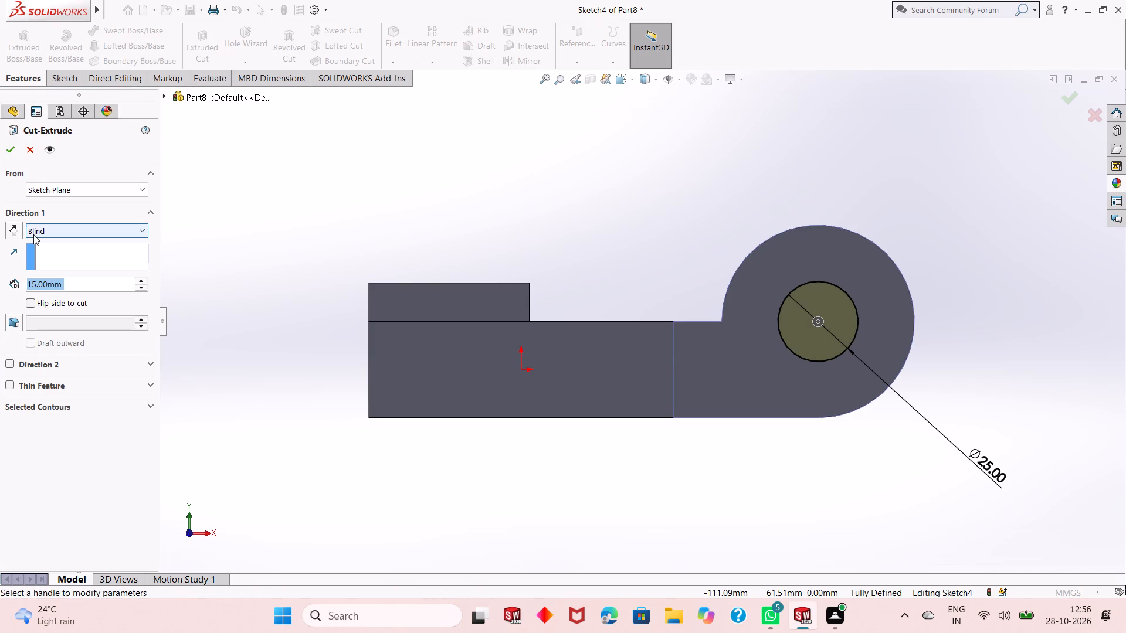
left_click(14, 154)
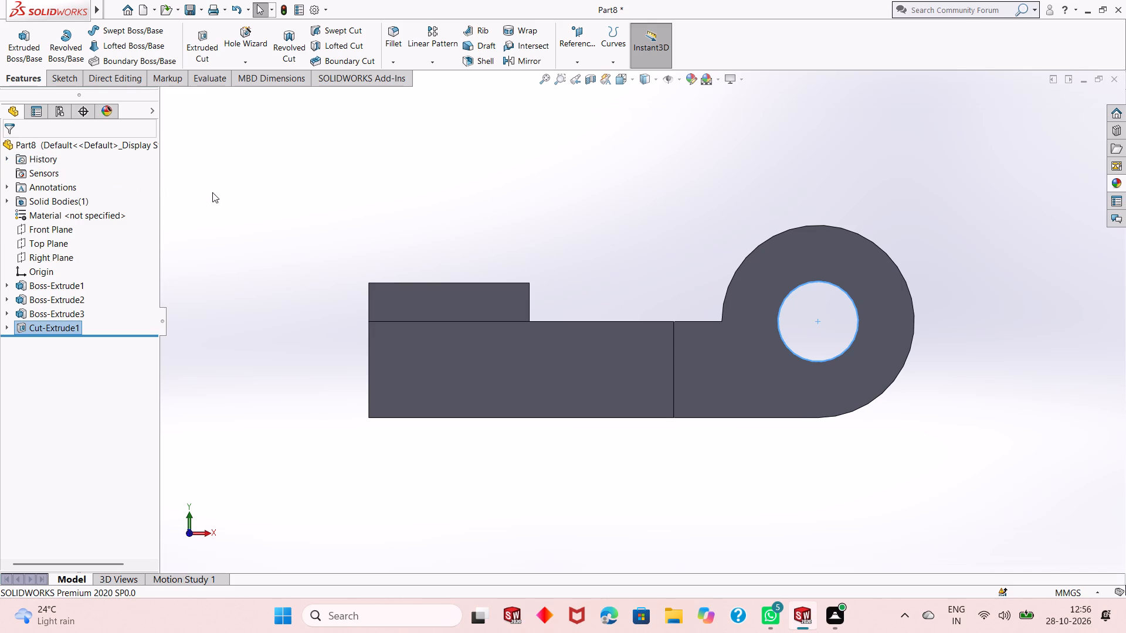
left_click(261, 204)
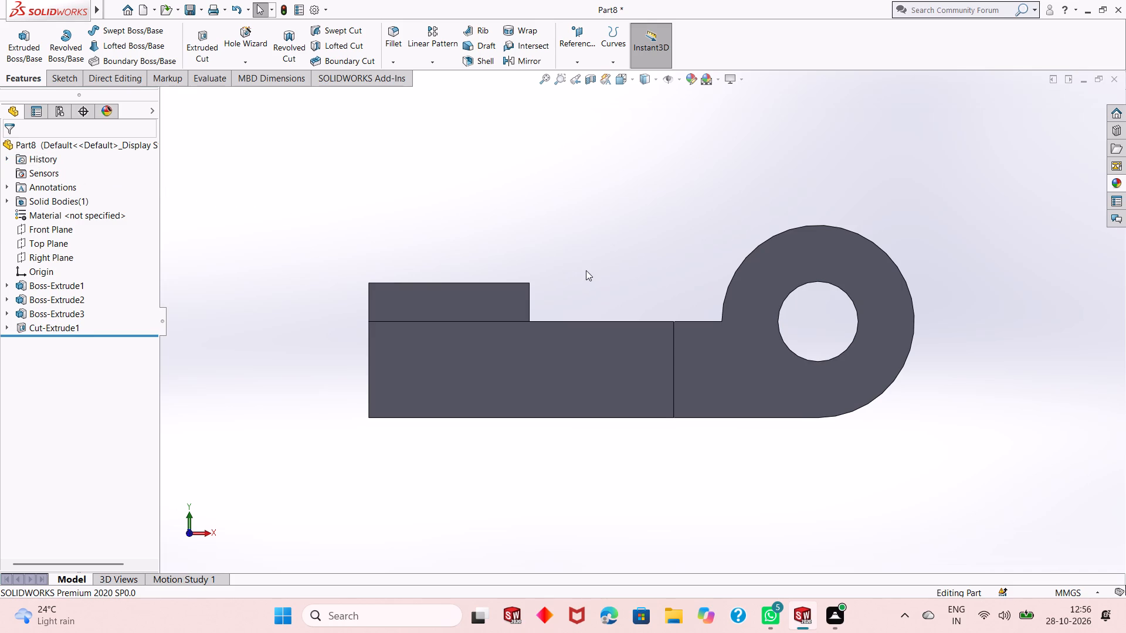
Sketch two circles about 11 mm in diameter on the top plate's upper face, one near each end, with centres aligned along its length.
right_click(532, 233)
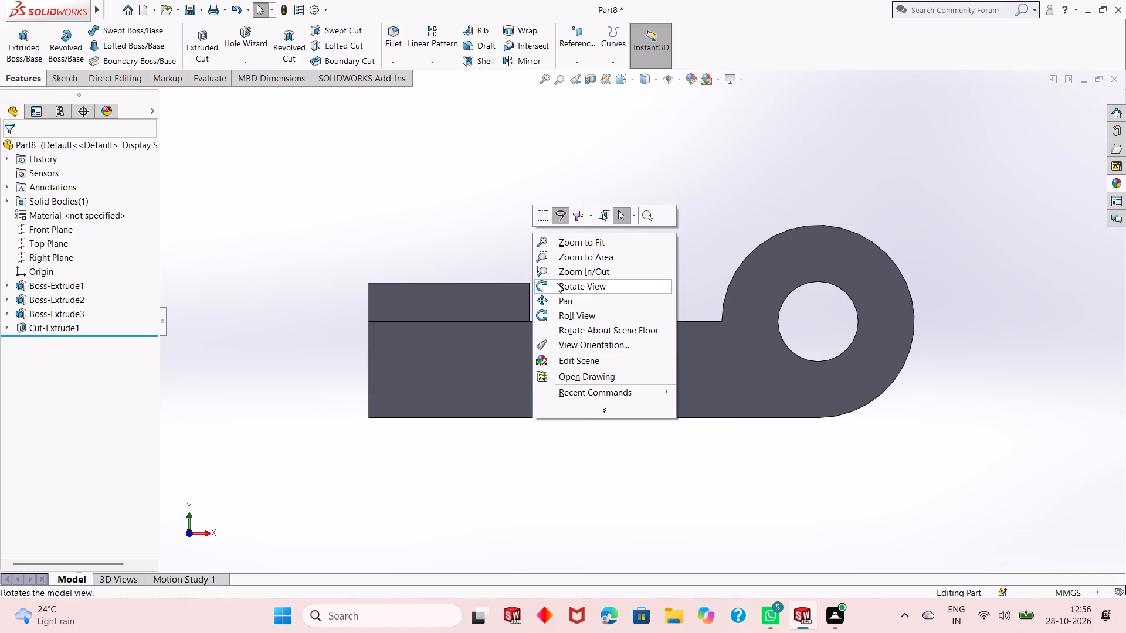
left_click(557, 283)
left_click_drag(570, 268, 559, 336)
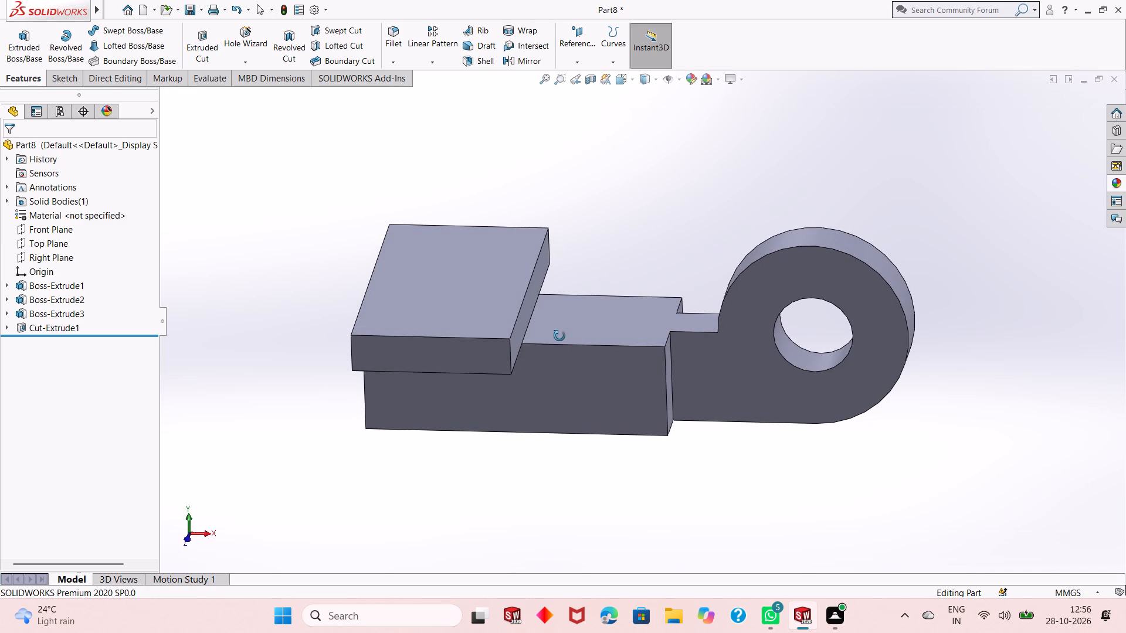
right_click(577, 135)
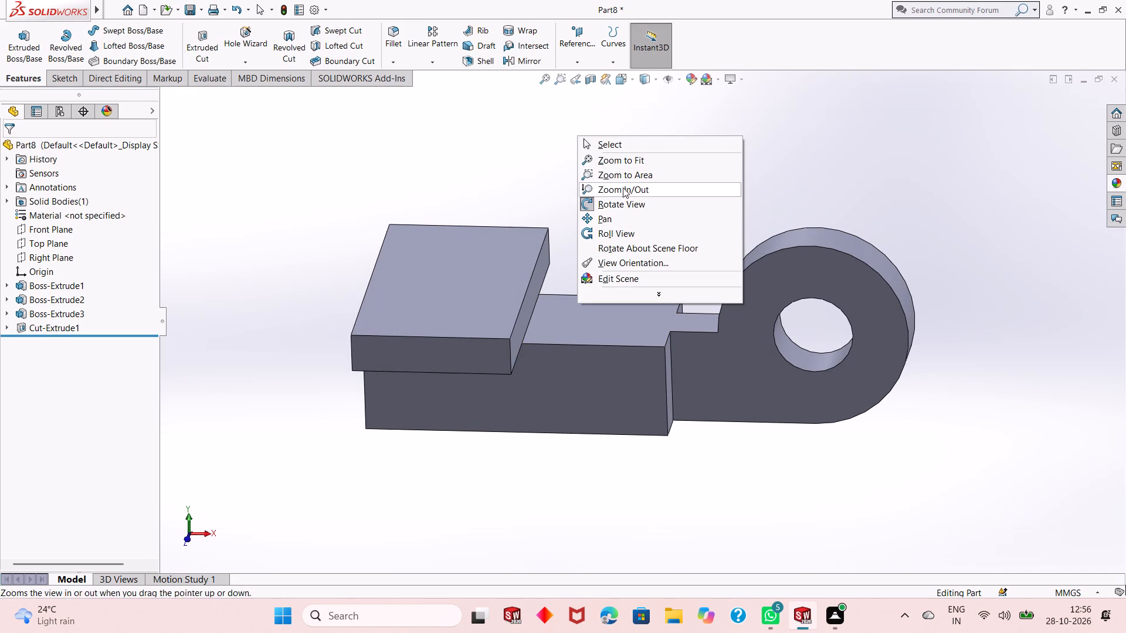
left_click(627, 146)
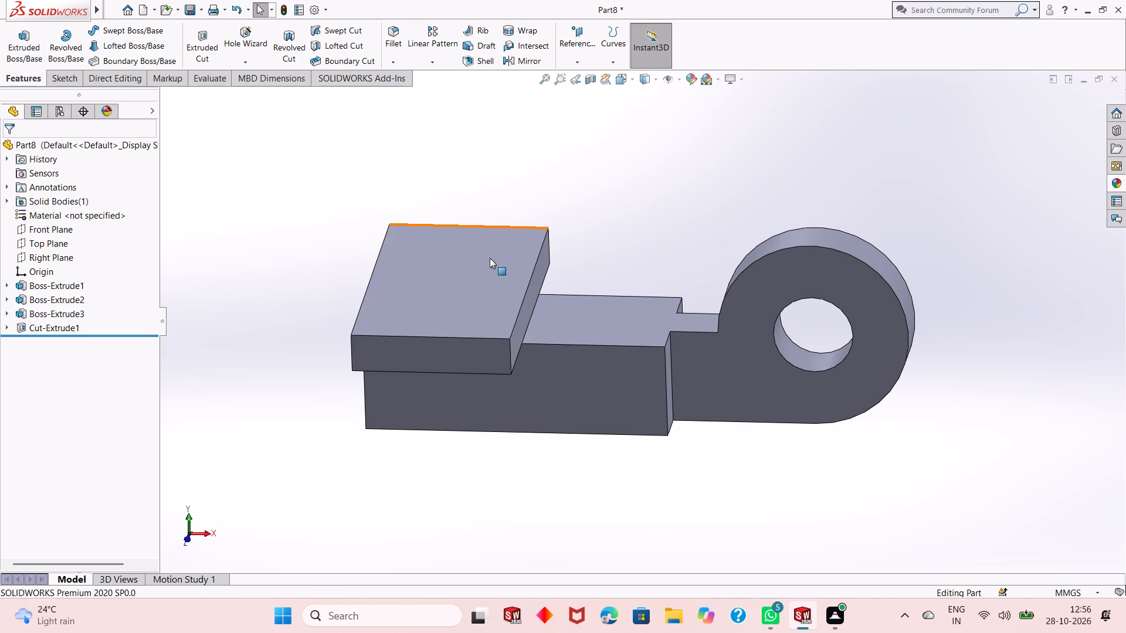
left_click(490, 258)
left_click(536, 227)
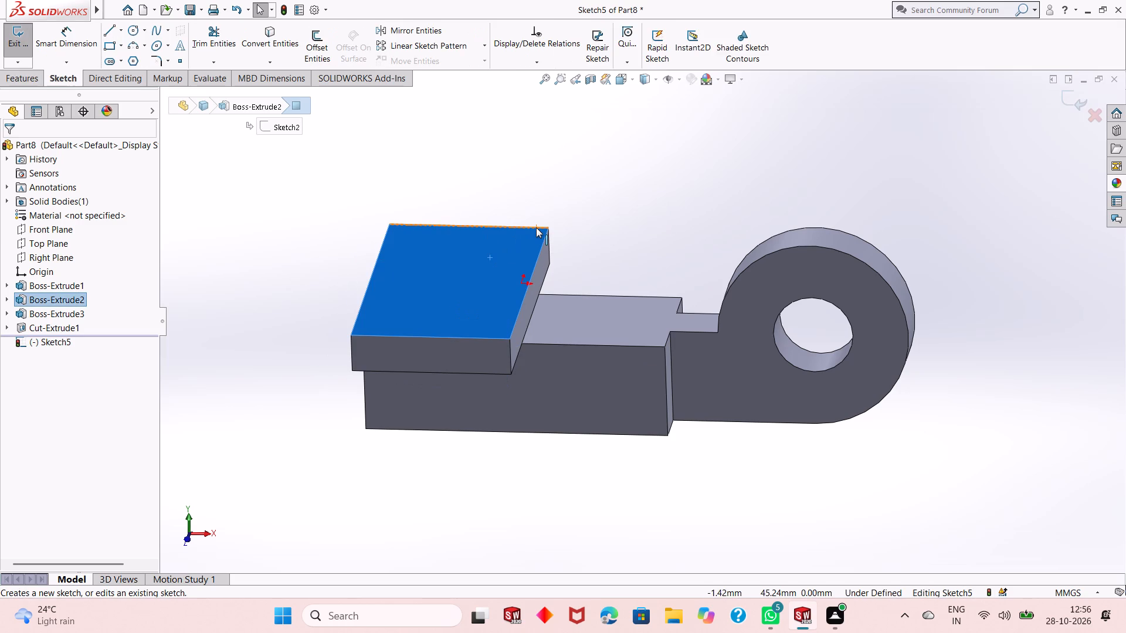
key("ctrl+8")
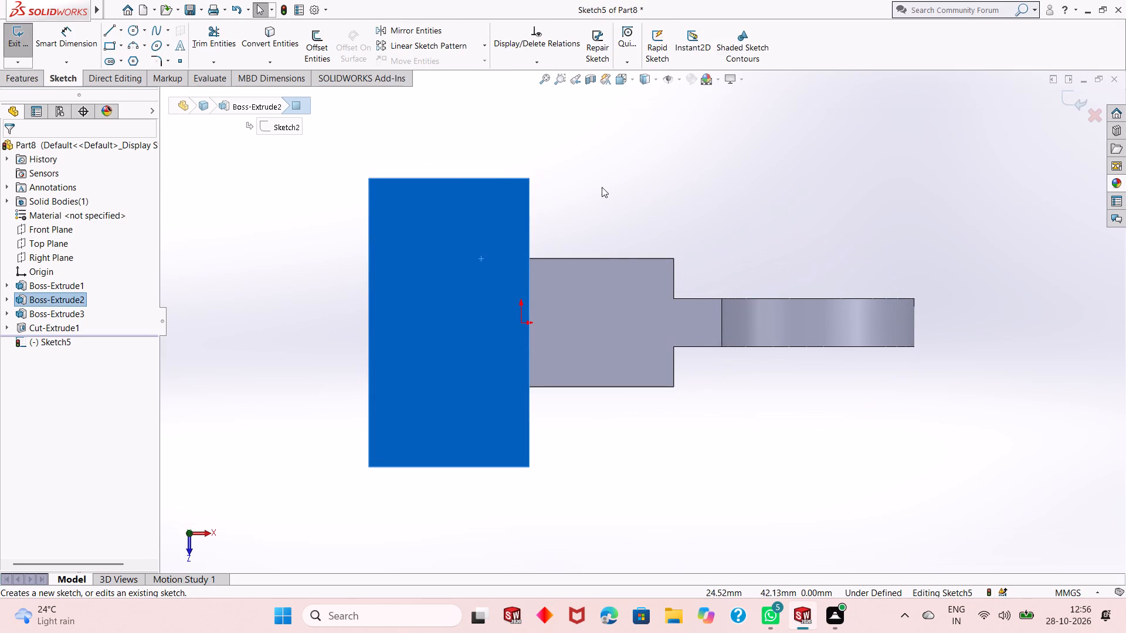
left_click(602, 186)
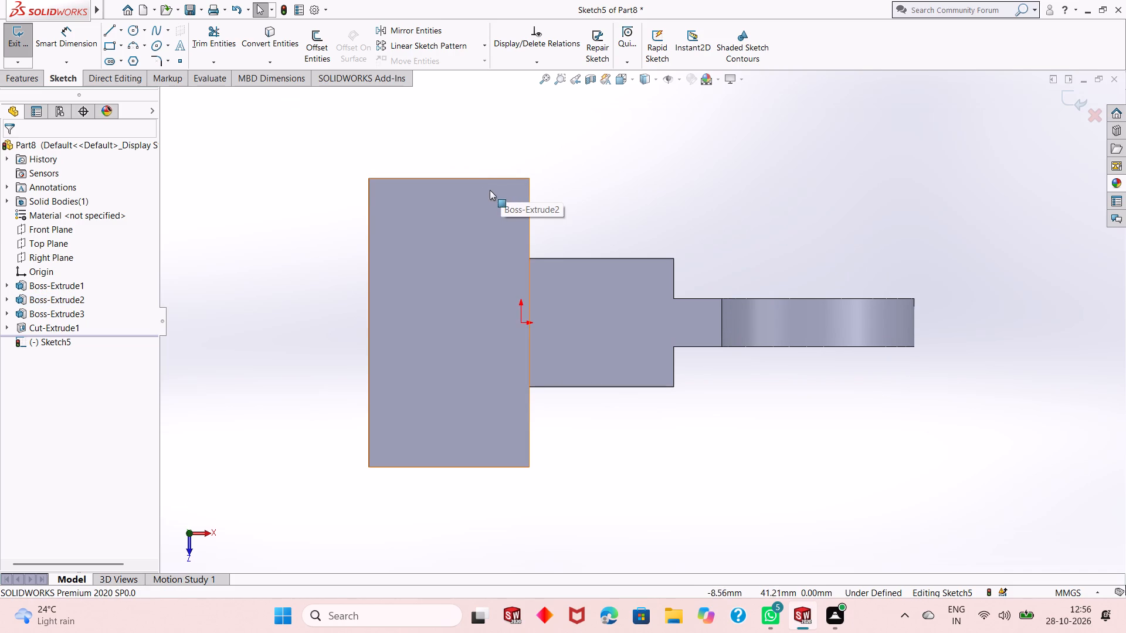
left_click(135, 34)
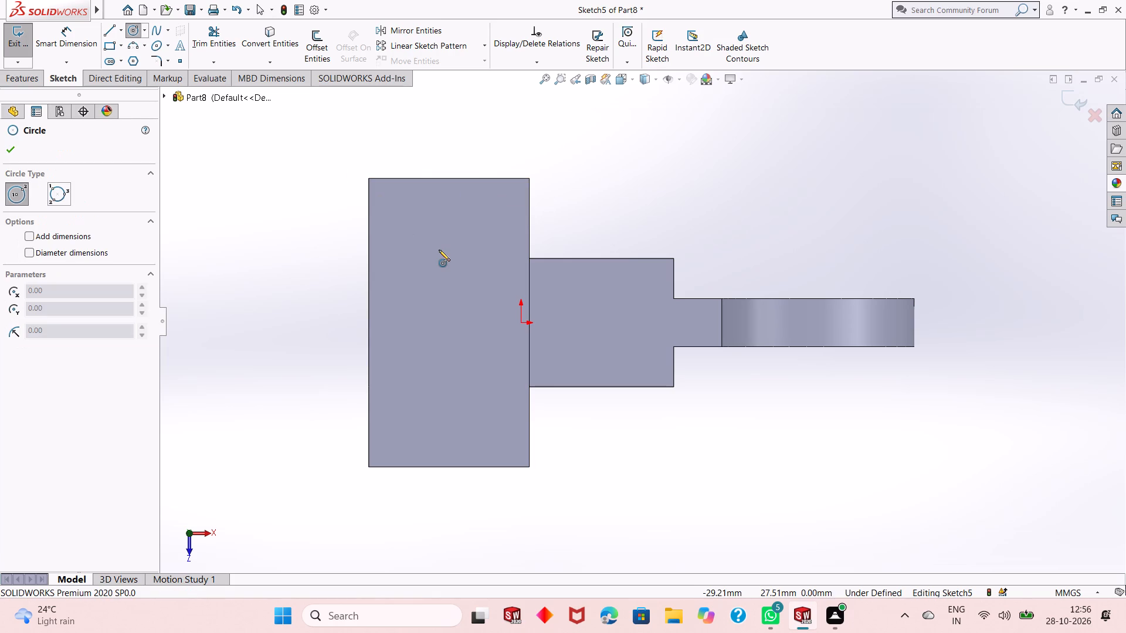
left_click(449, 229)
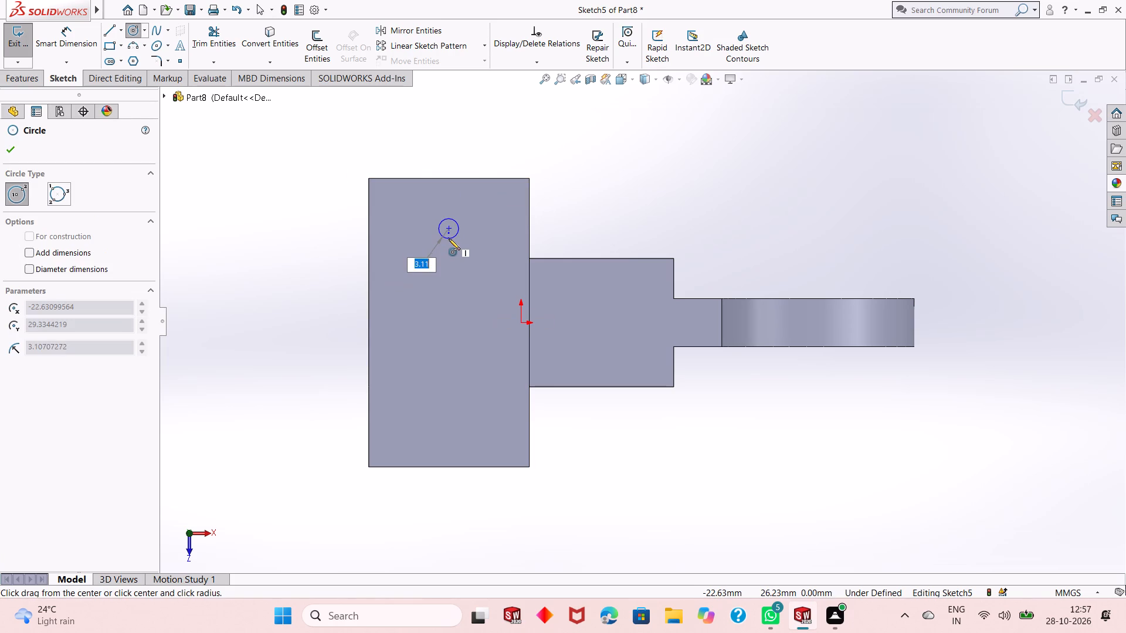
left_click(449, 247)
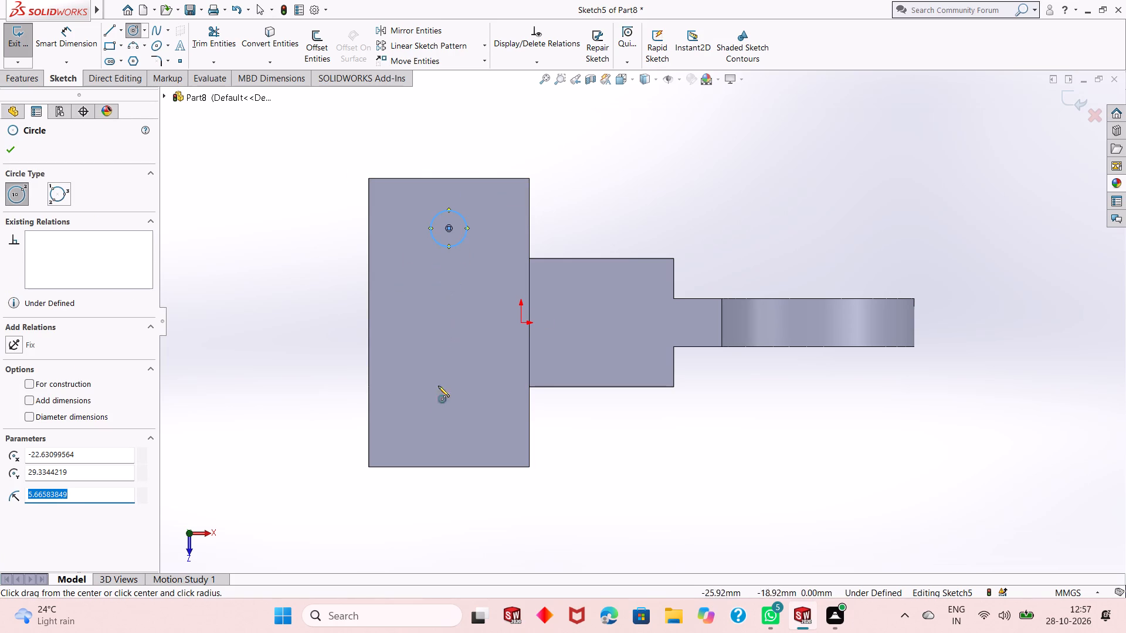
left_click(448, 414)
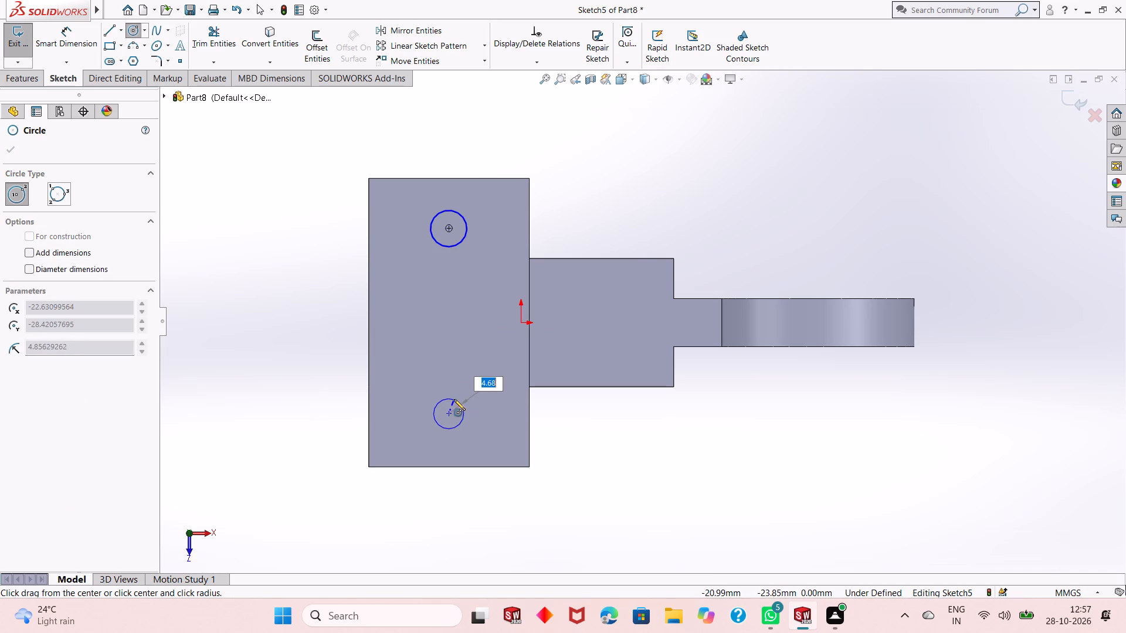
left_click(455, 397)
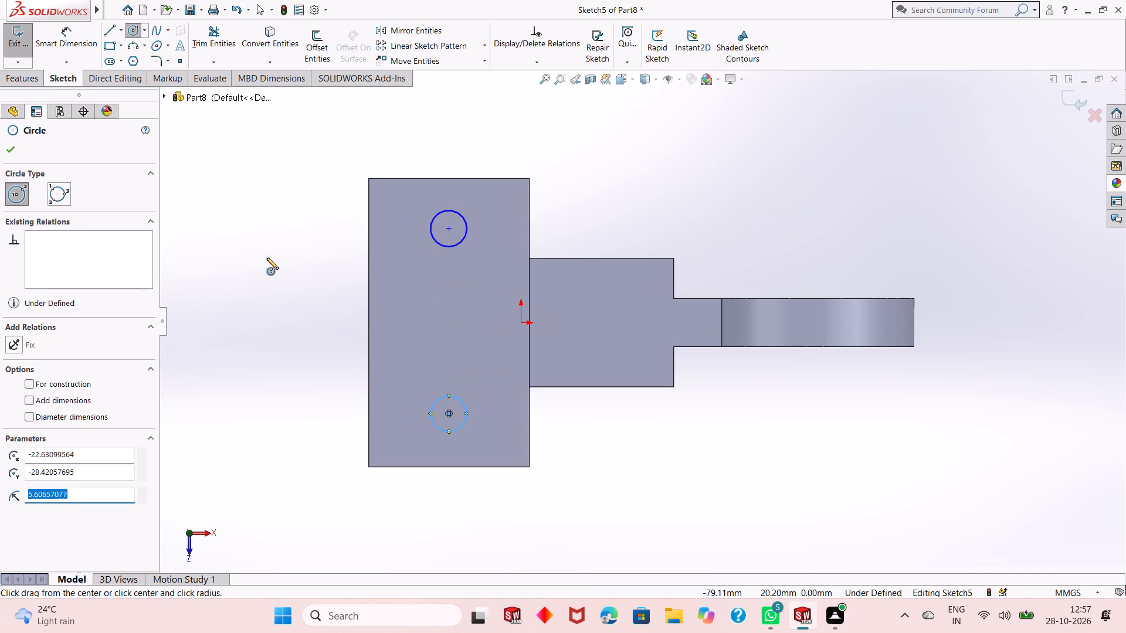
right_click(267, 258)
left_click(287, 263)
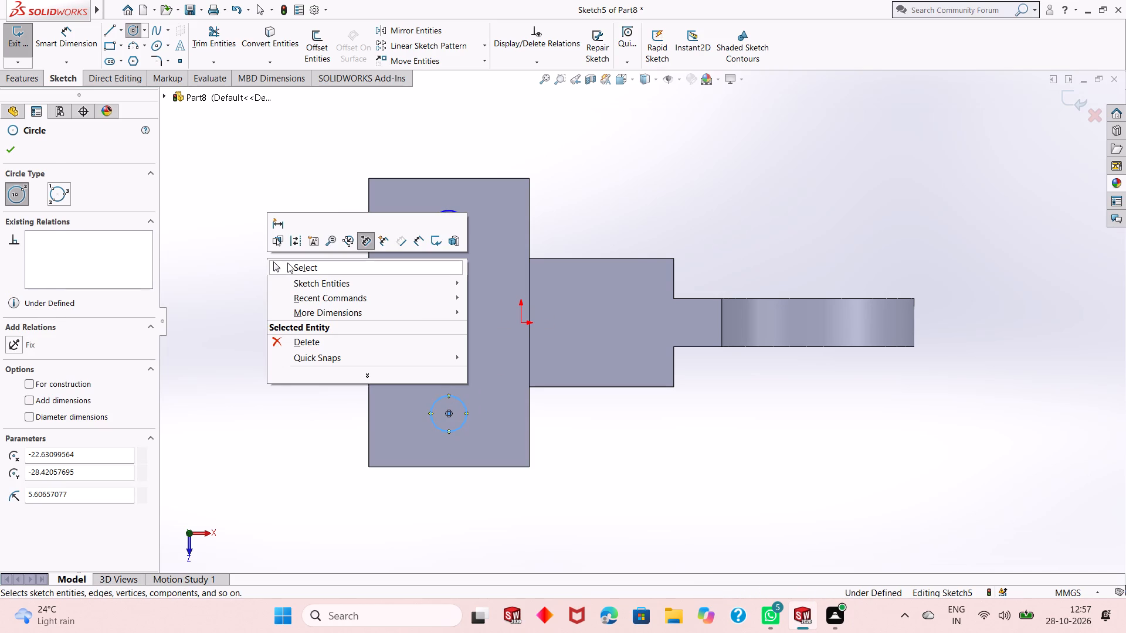
Dimension the circle near the top plate's rear end with a diameter of 10 mm.
left_click(79, 45)
left_click(429, 235)
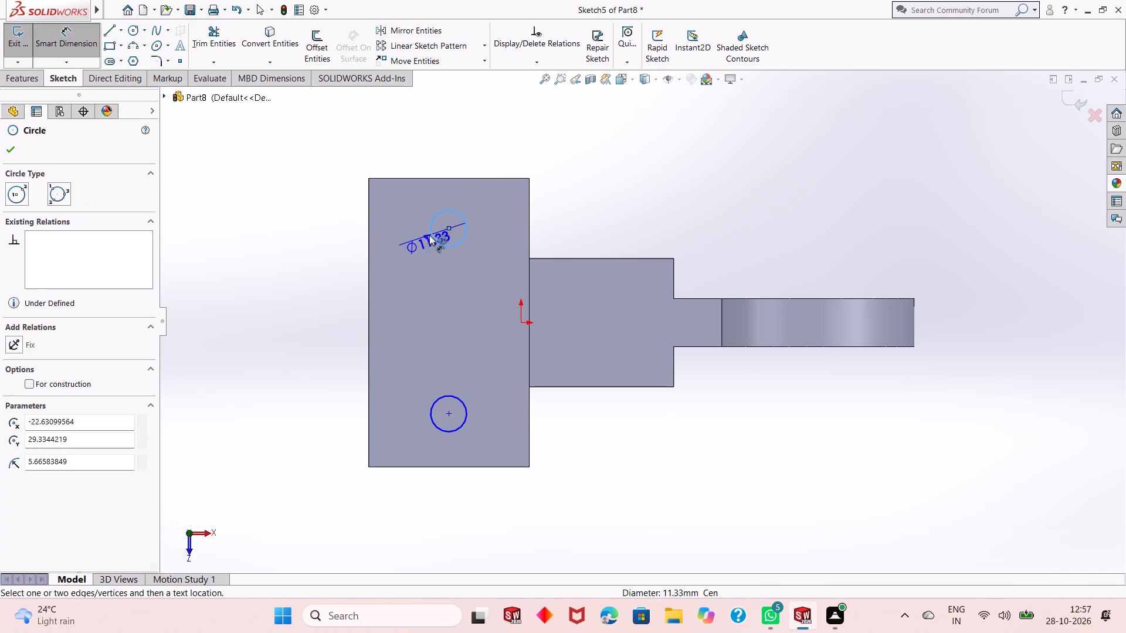
left_click(303, 377)
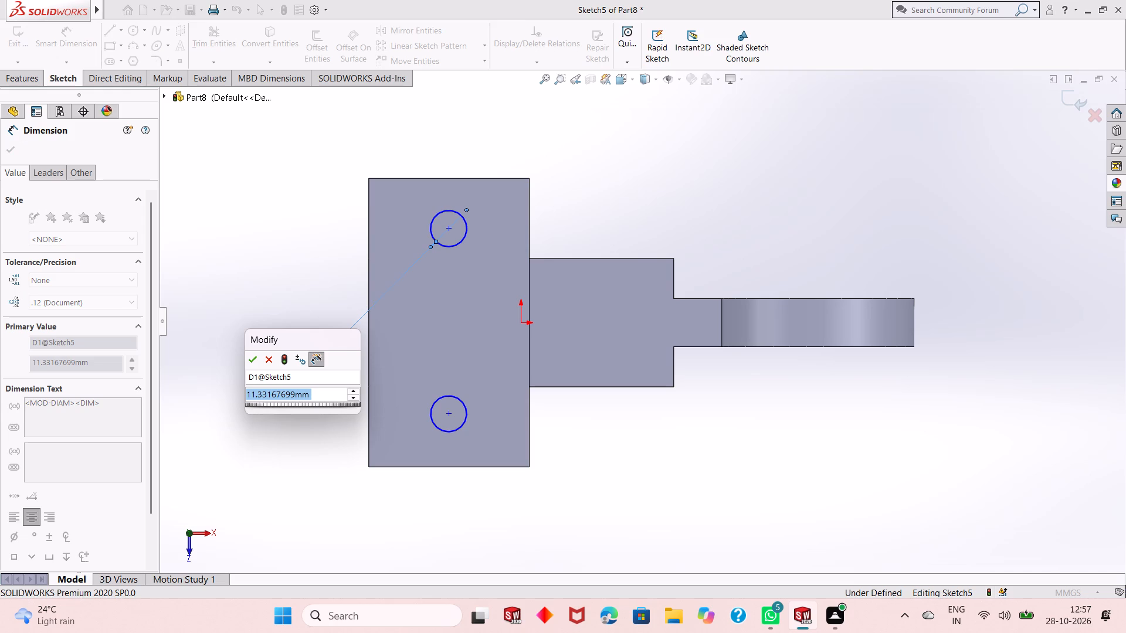
type("10")
key("Return")
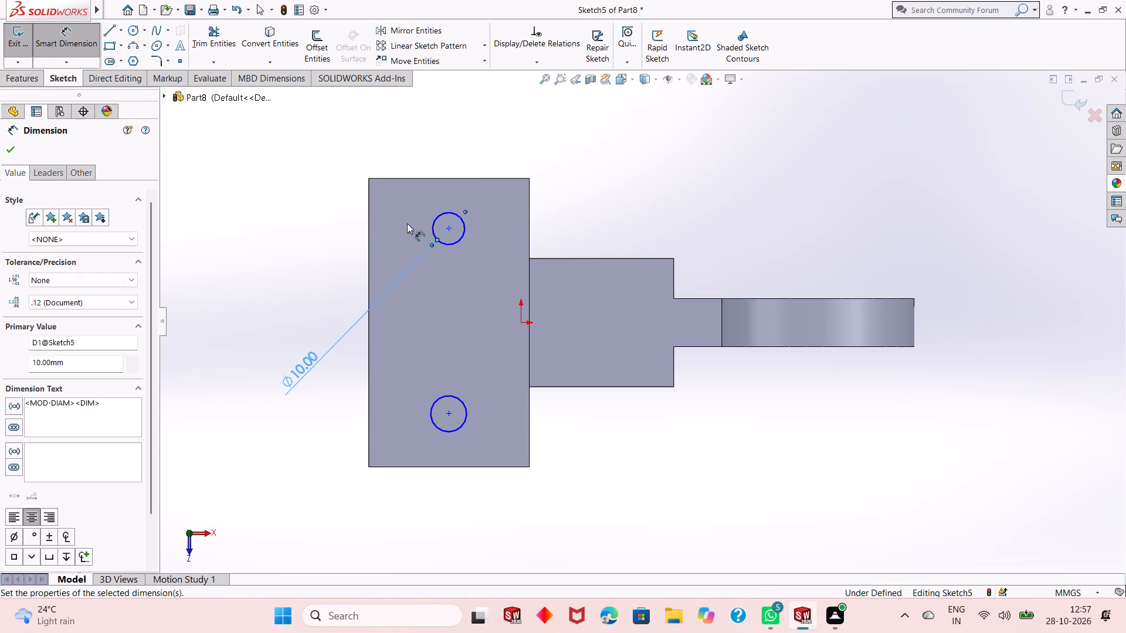
key("Escape")
key("Escape")
Add an Equal relation between the two circles on the top plate.
left_click(443, 241)
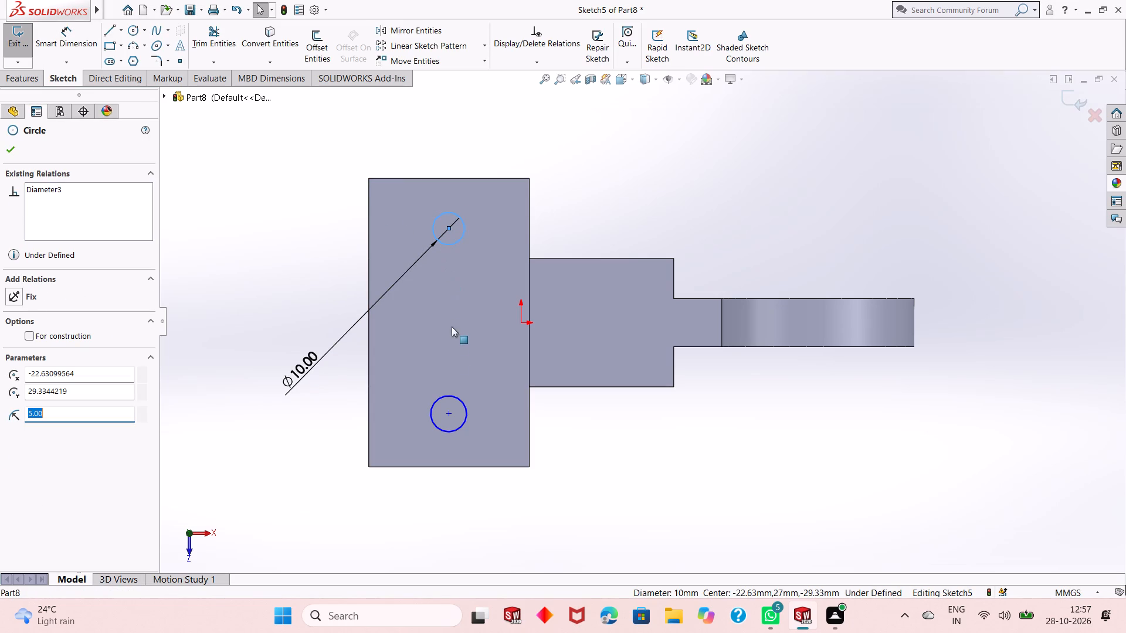
left_click(446, 399, "ctrl")
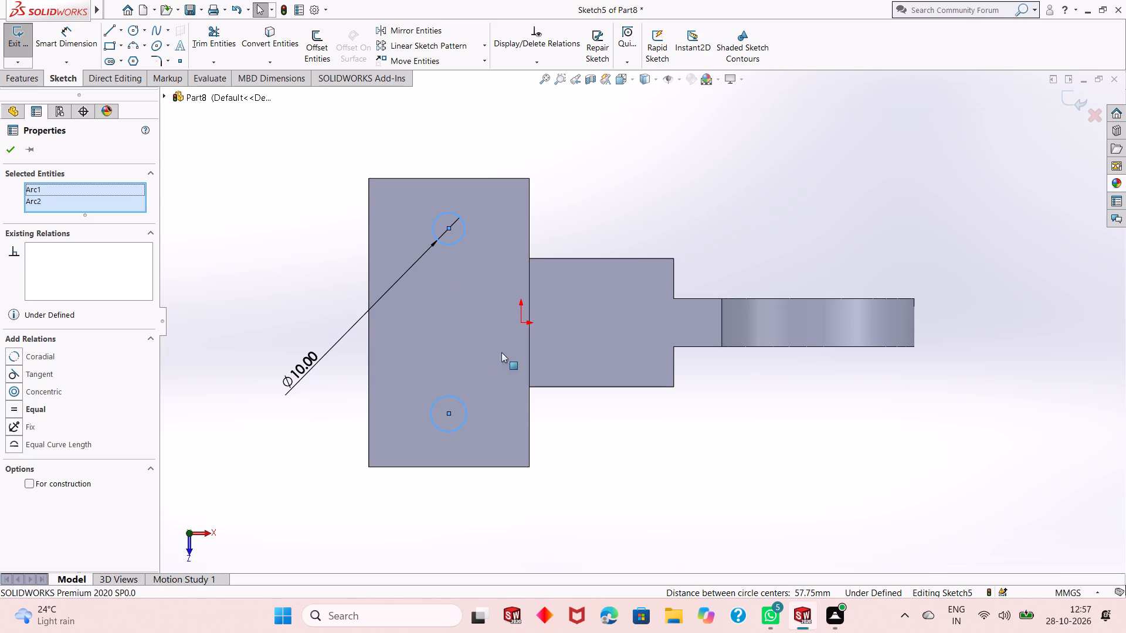
left_click(13, 409)
left_click(11, 153)
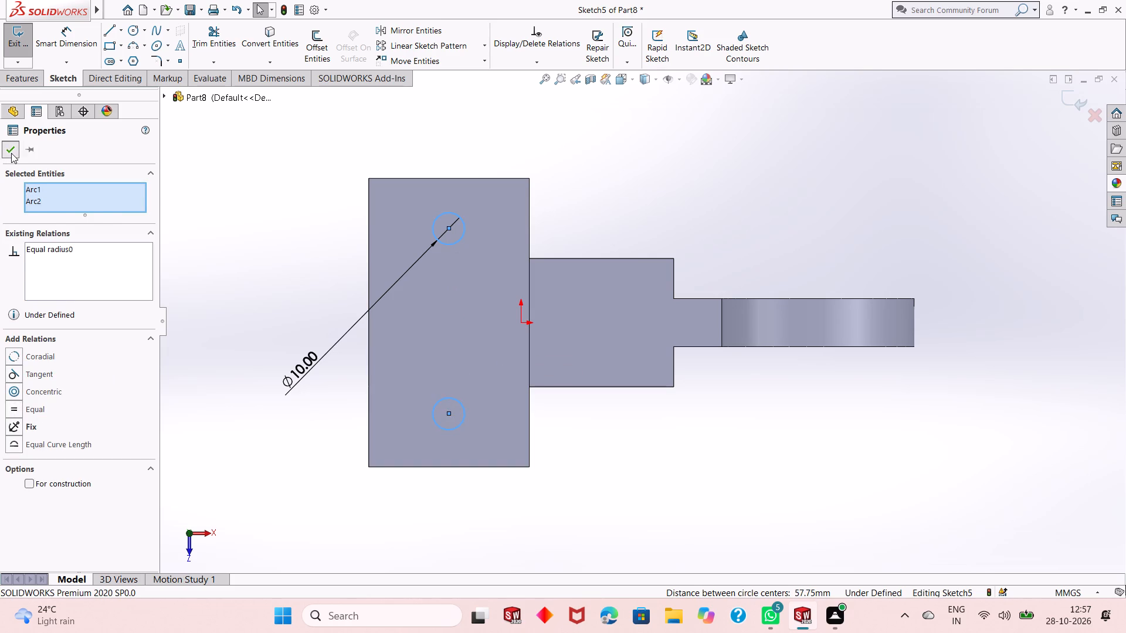
Dimension the rear circle's centre 25 mm from the top plate's rear edge.
left_click(66, 36)
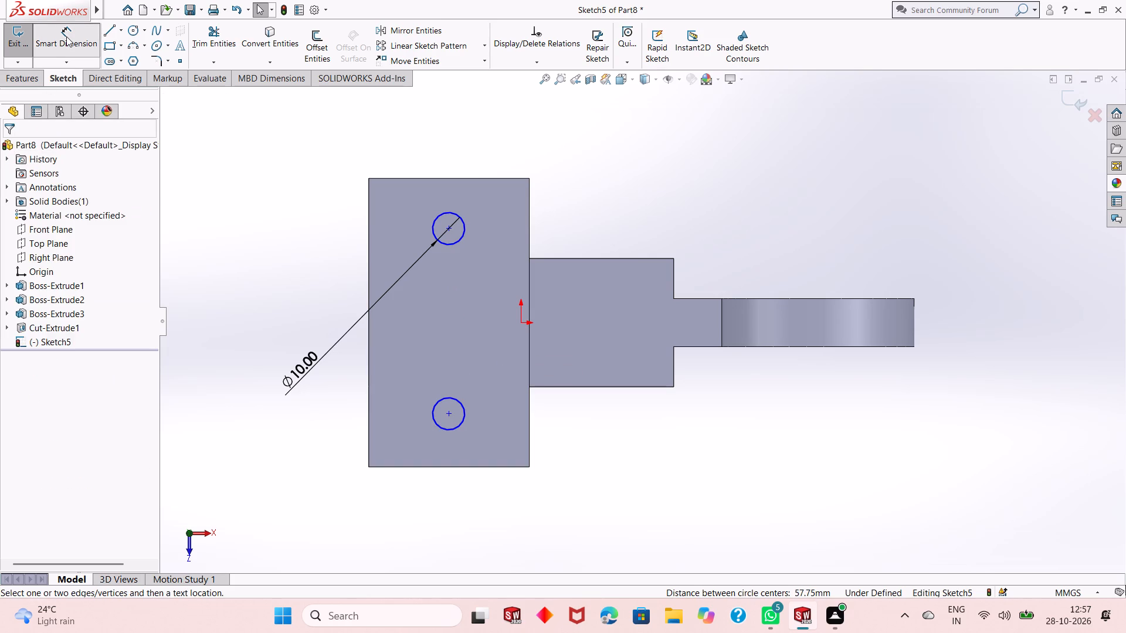
left_click(448, 227)
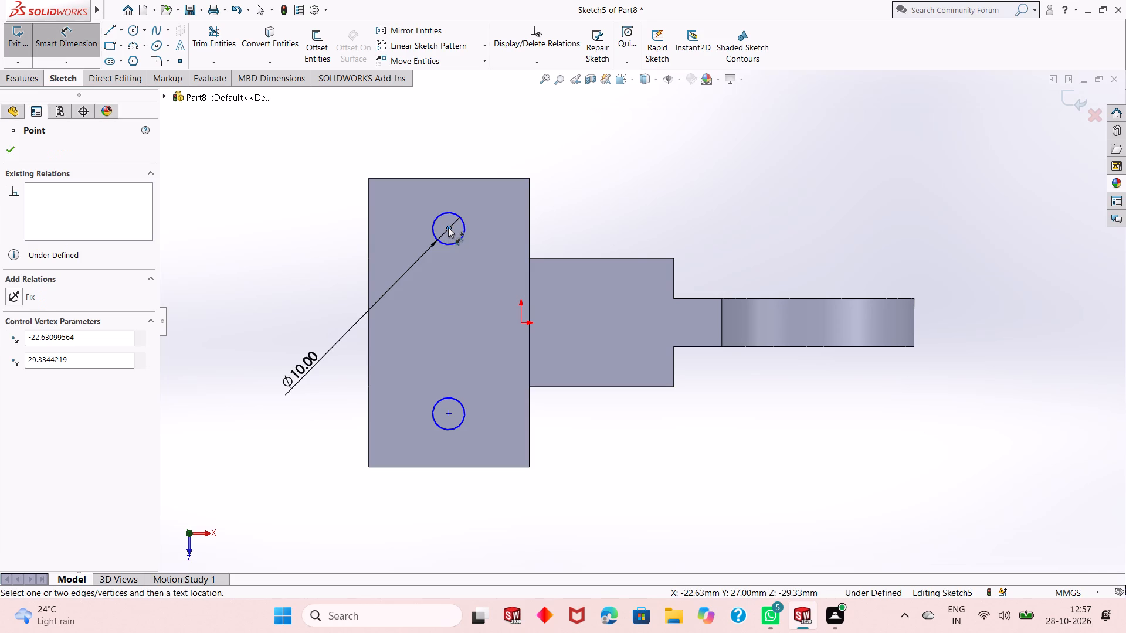
left_click(450, 178)
left_click(318, 205)
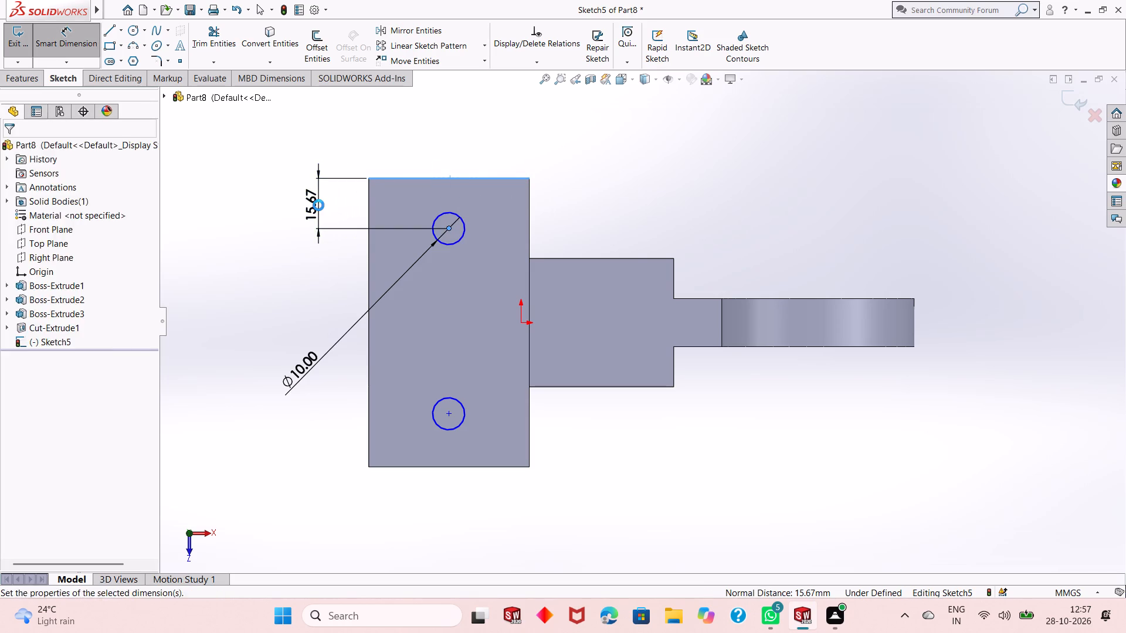
type("25")
key("Return")
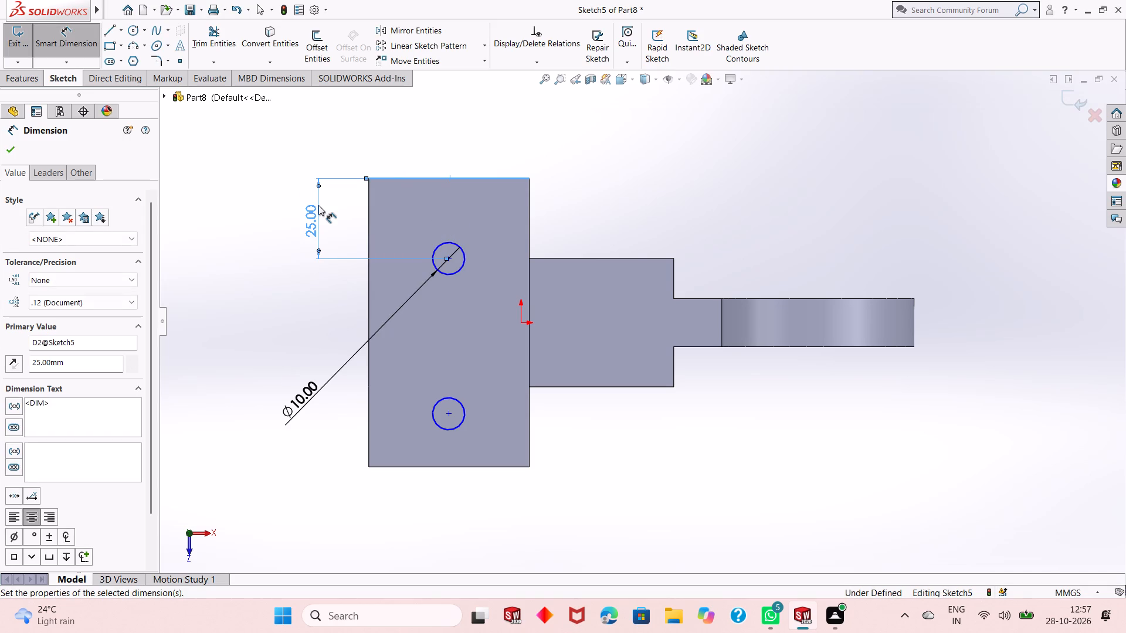
Dimension the front circle's centre 25 mm from the top plate's front edge.
left_click(448, 416)
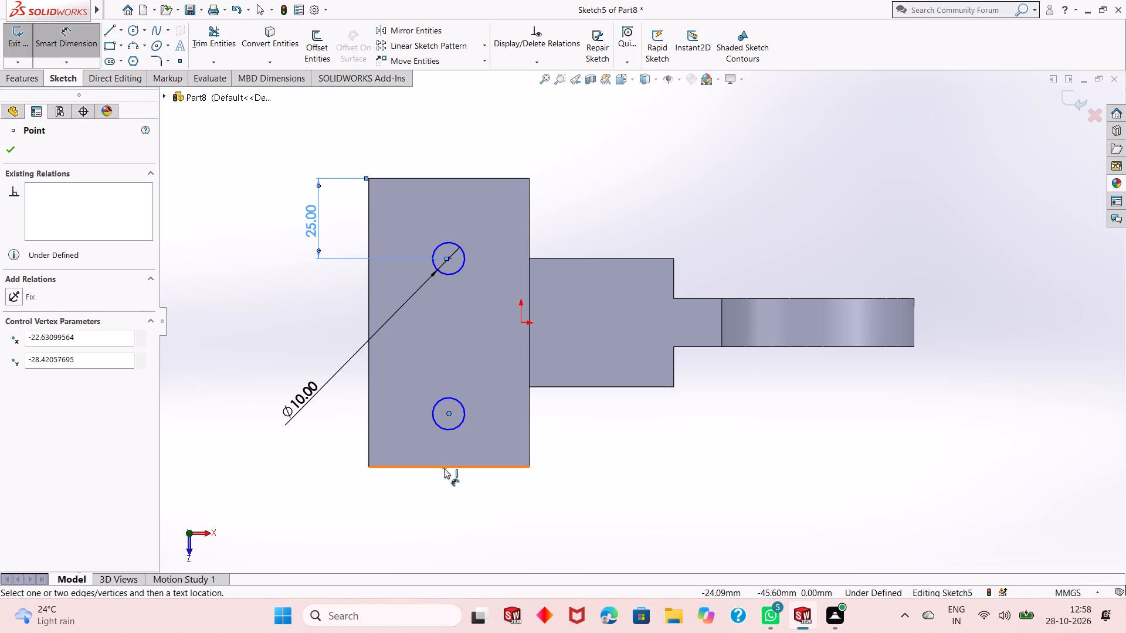
left_click(443, 468)
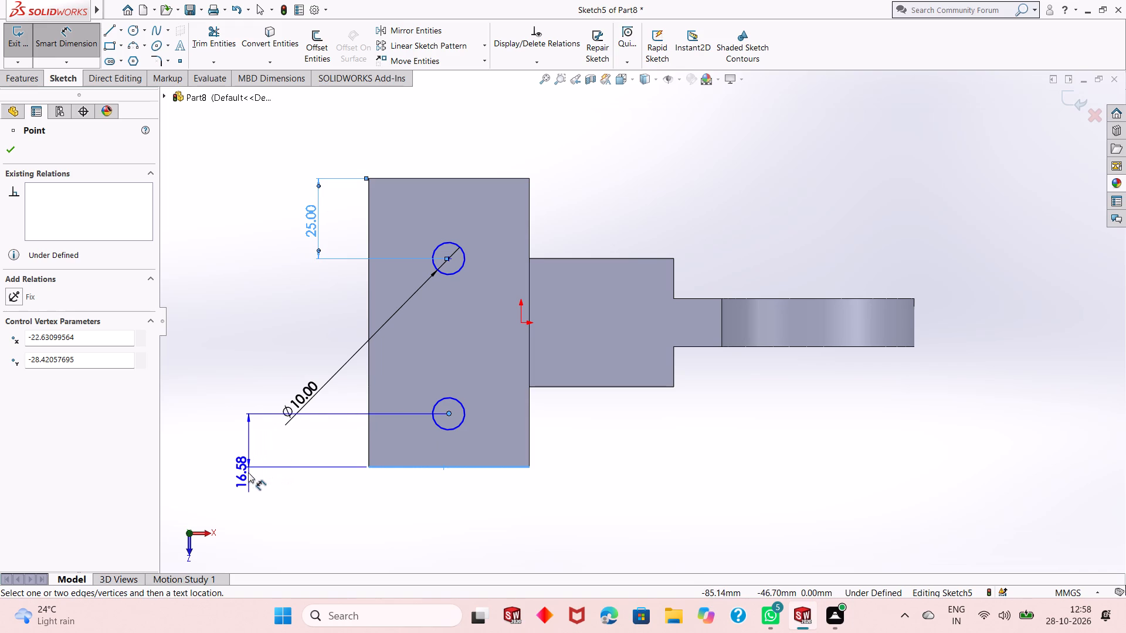
left_click(249, 472)
type("25")
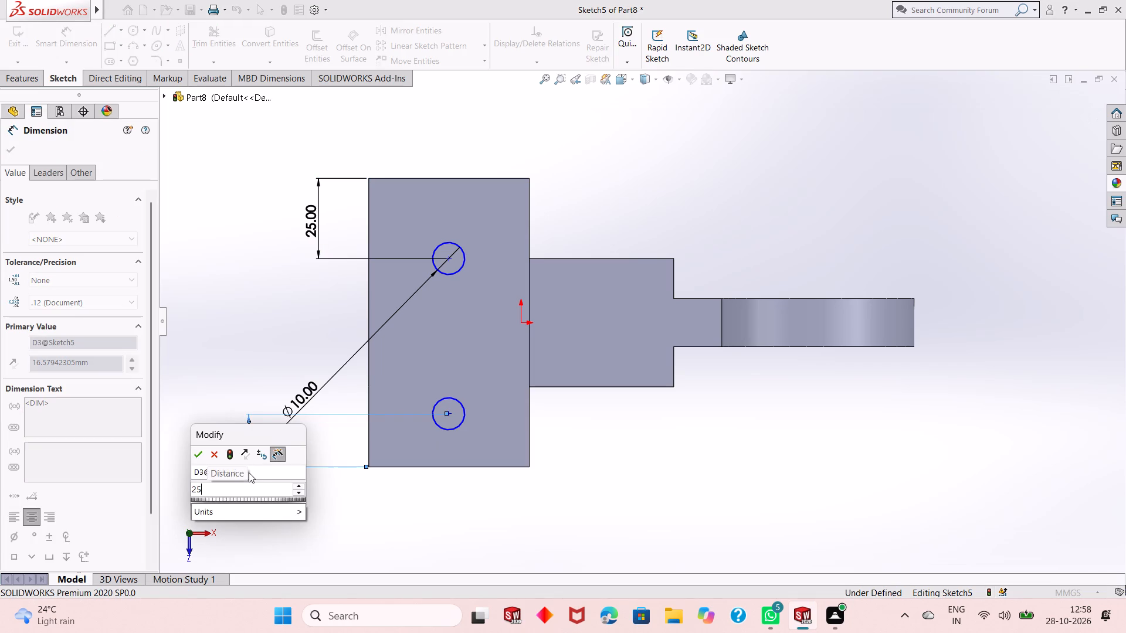
key("Return")
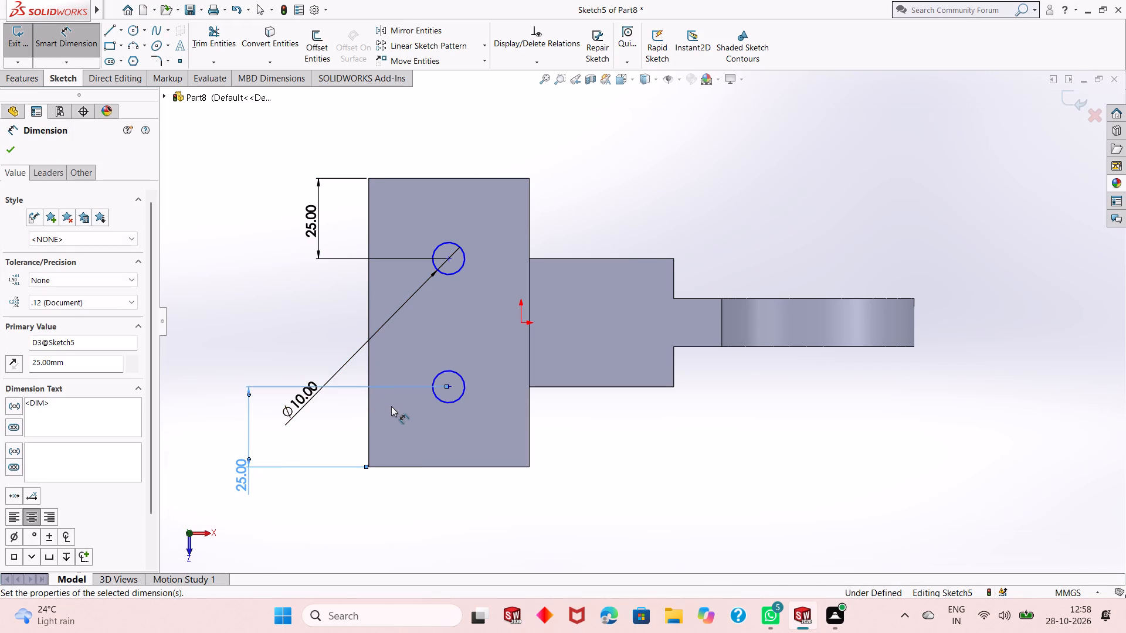
key("Escape")
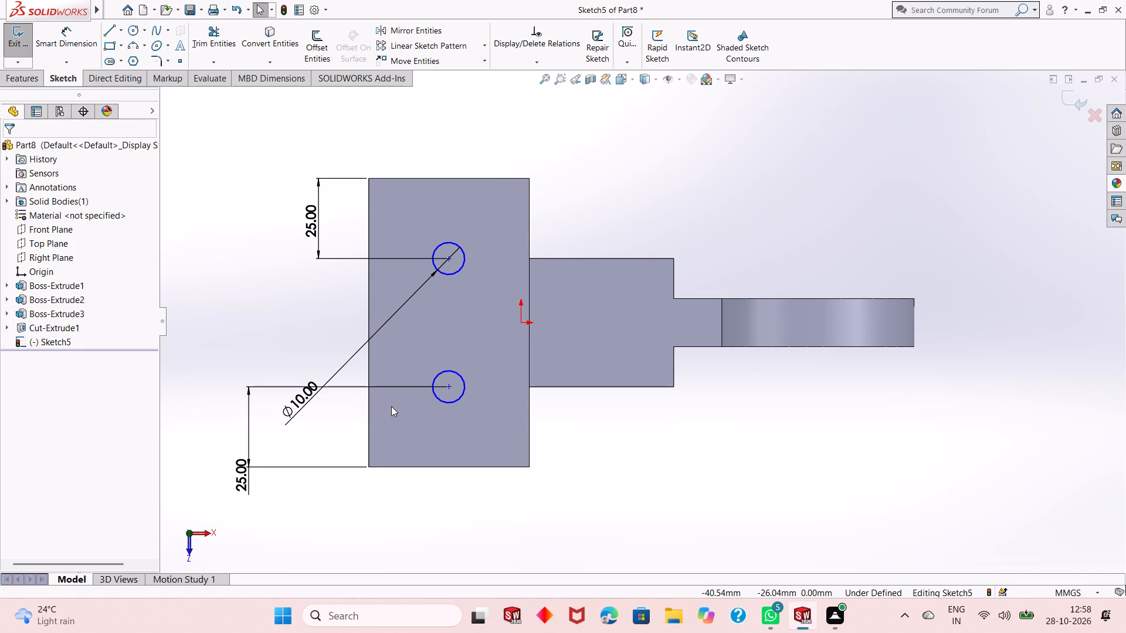
key("Escape")
key("Escape")
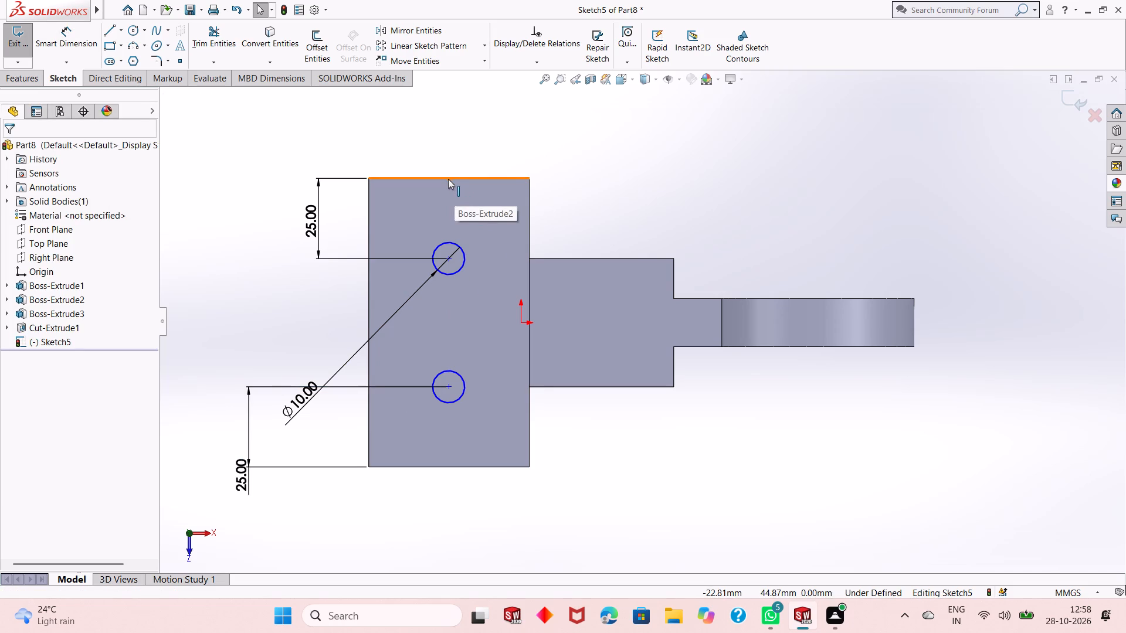
Add a Vertical relation aligning both circle centres with the midpoint of the top plate's rear edge.
left_click(448, 179)
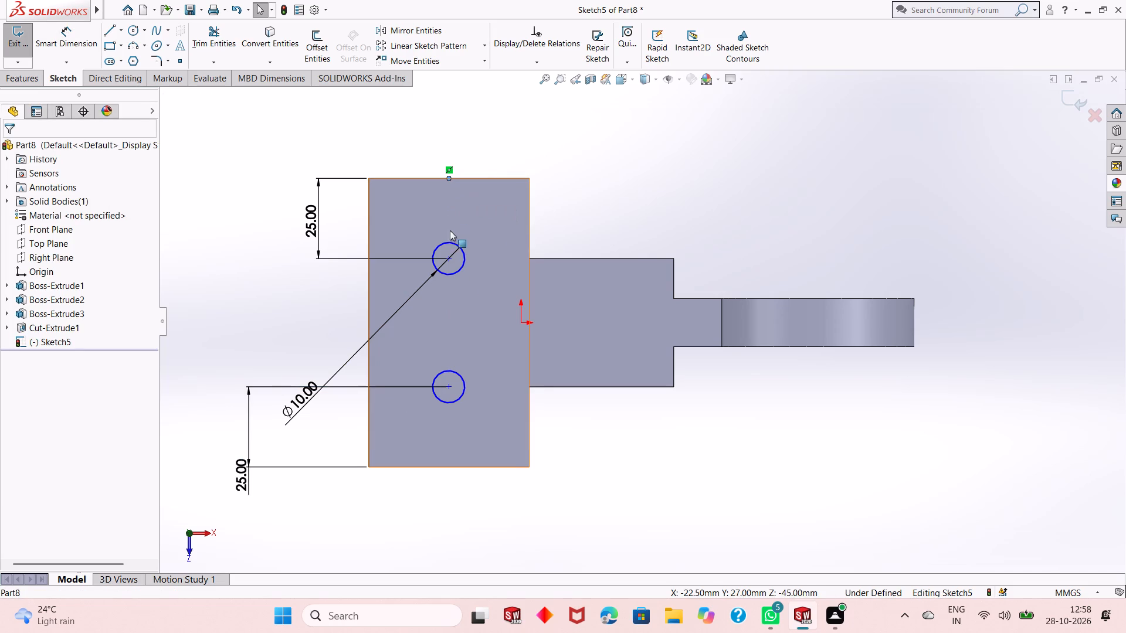
left_click(448, 260, "ctrl")
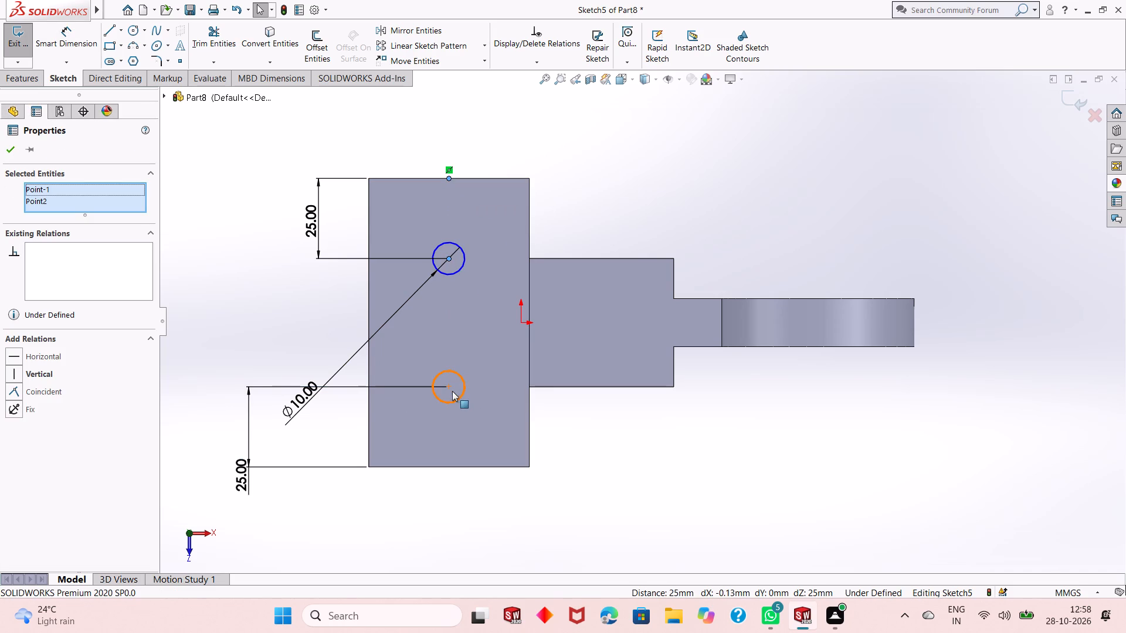
left_click(449, 389, "ctrl")
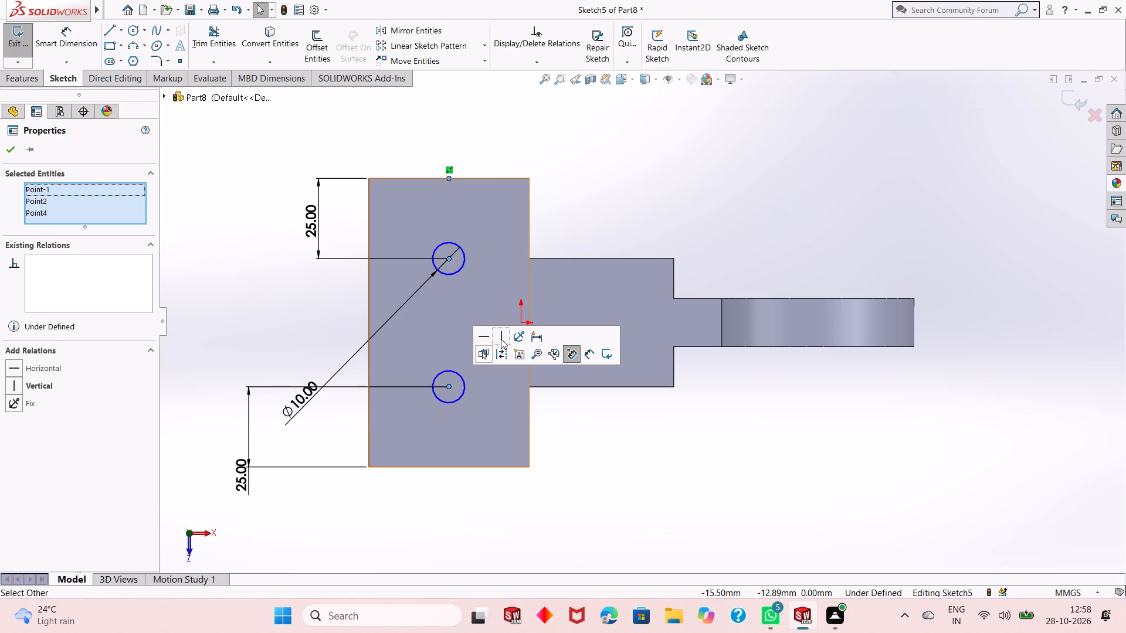
left_click(501, 338)
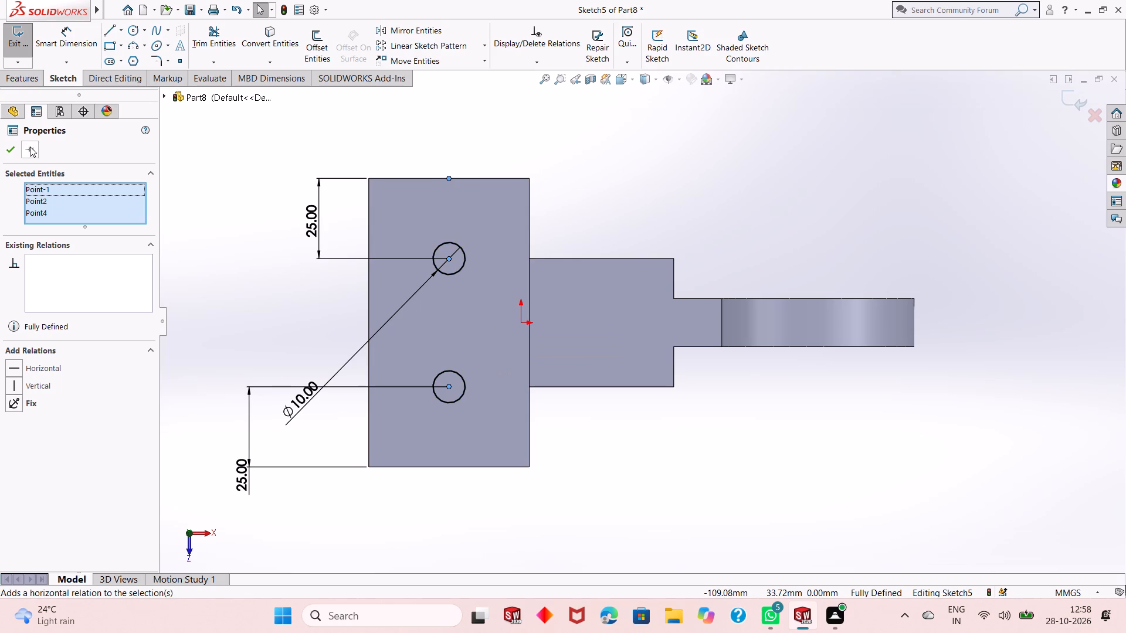
left_click(14, 149)
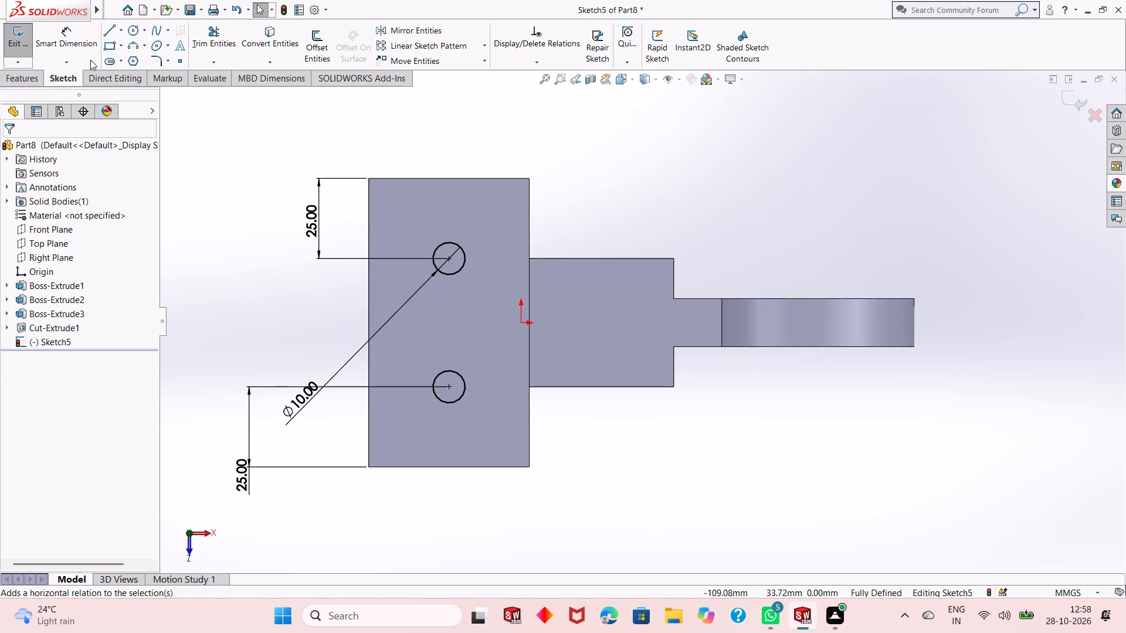
Sketch three connected lines from the rear circle's sides to the plate's rear edge, with 25 mm sides and a 10 mm end.
left_click(107, 36)
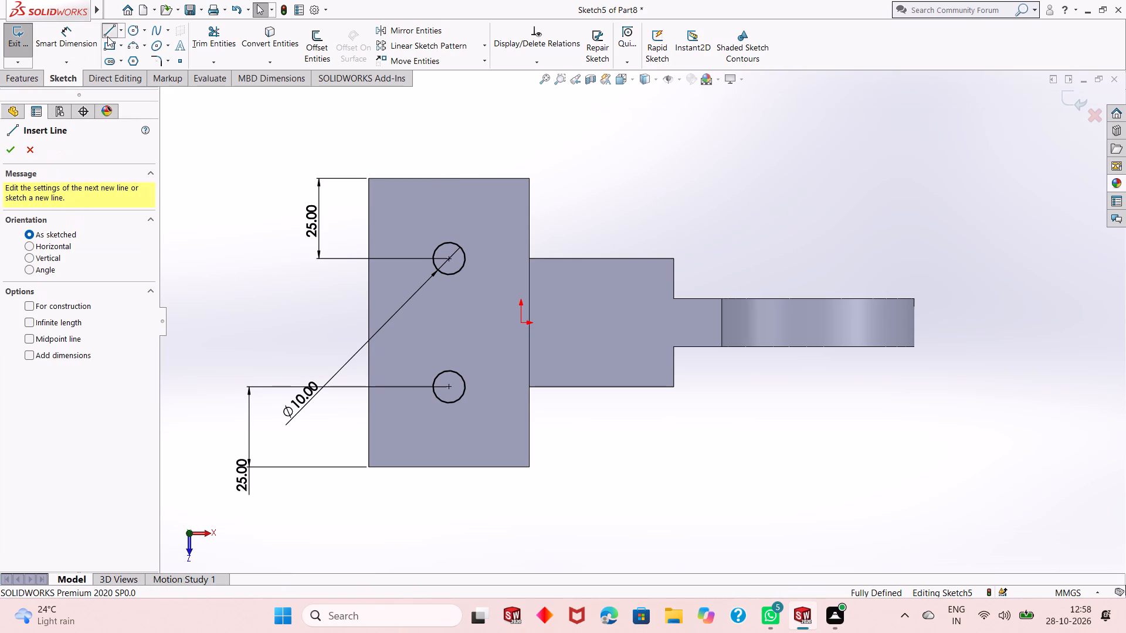
left_click(433, 258)
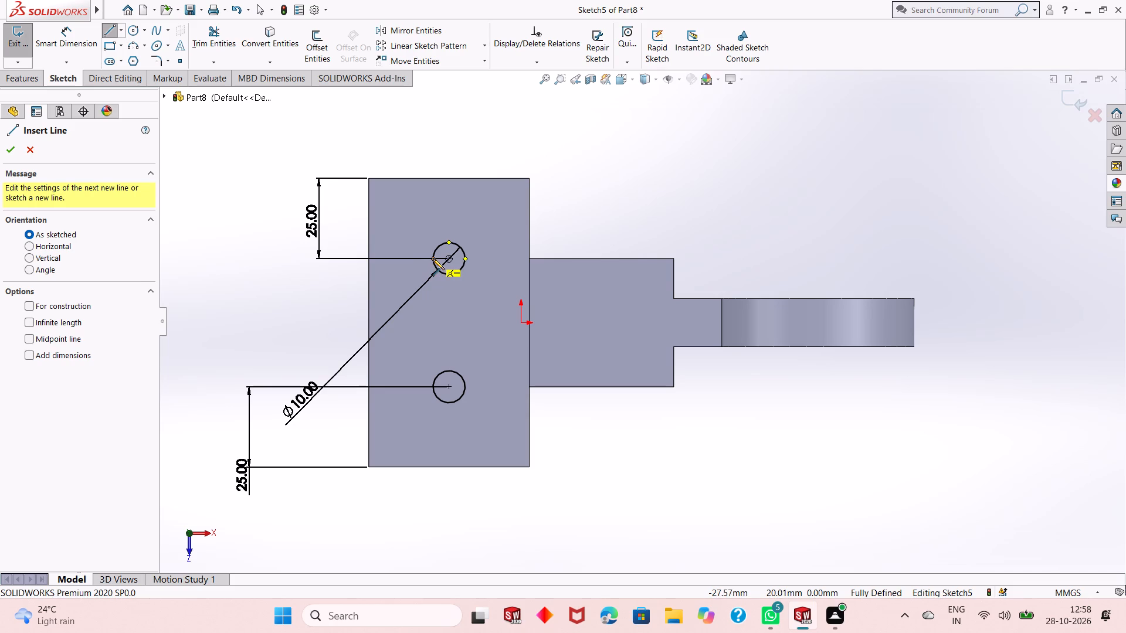
left_click(430, 179)
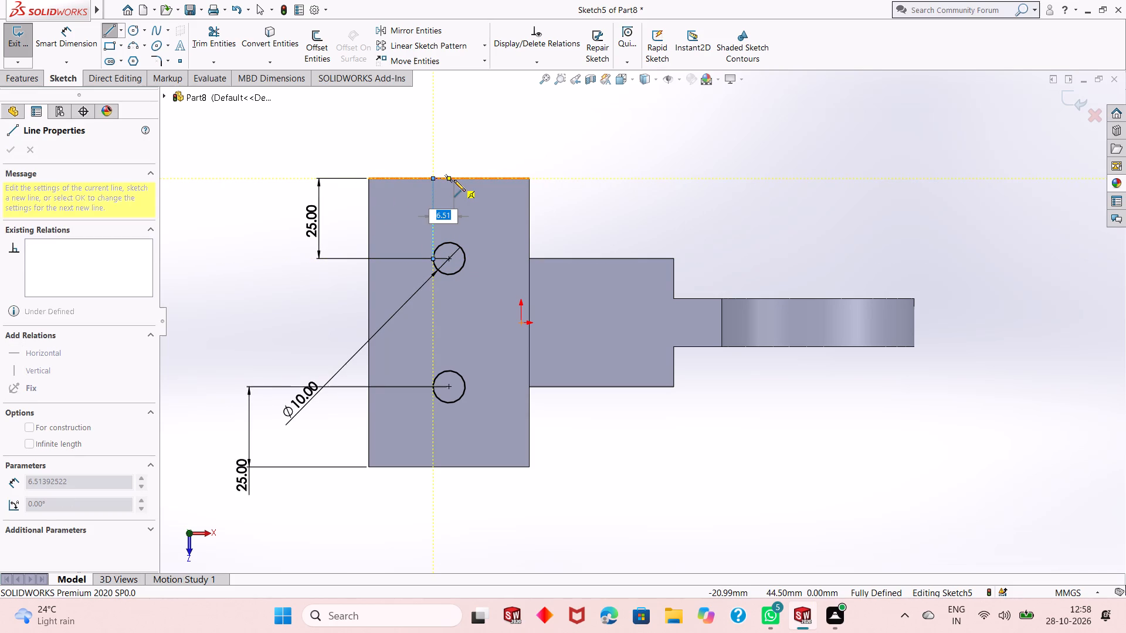
type("10")
key("Return")
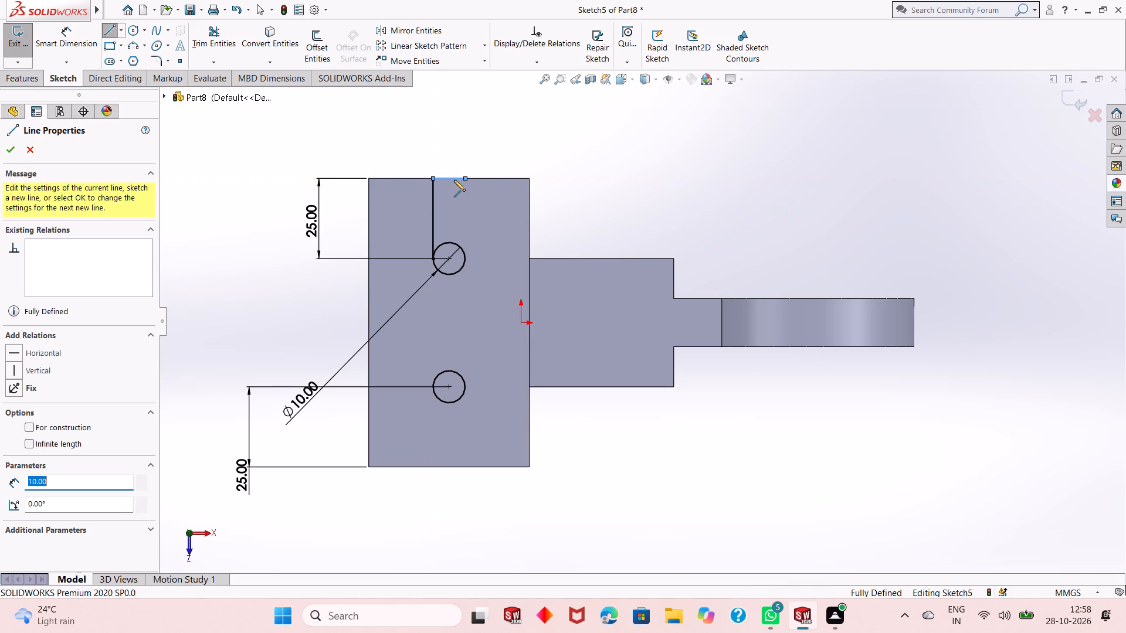
left_click(465, 259)
key("Escape")
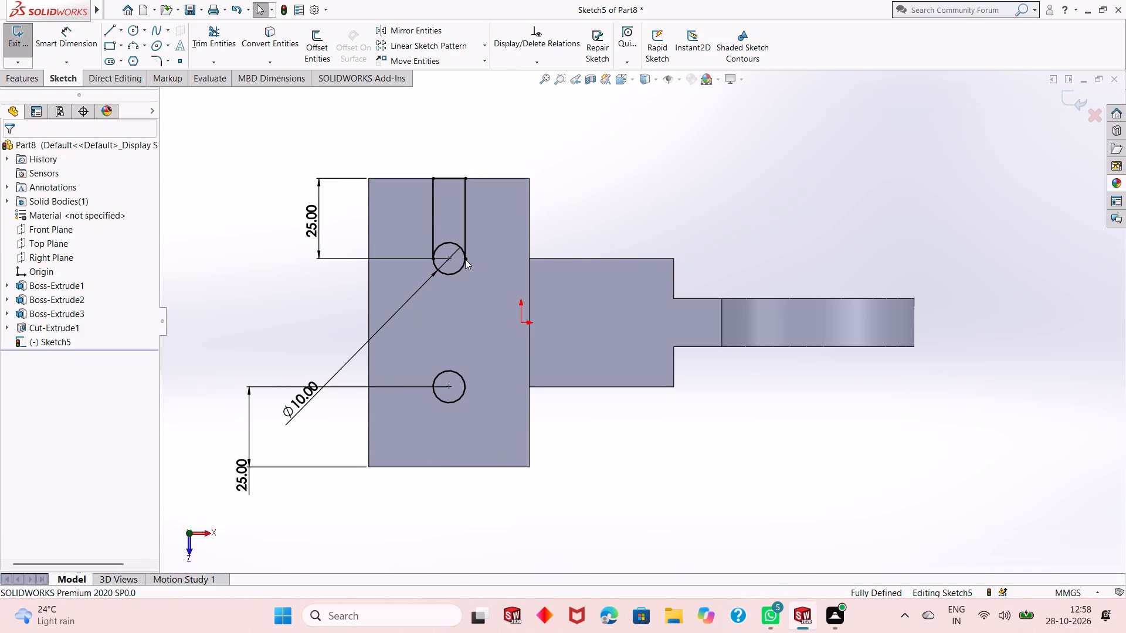
Sketch three connected lines from the front circle's sides to the plate's front edge, with 25 mm sides and a 10 mm end.
left_click(108, 33)
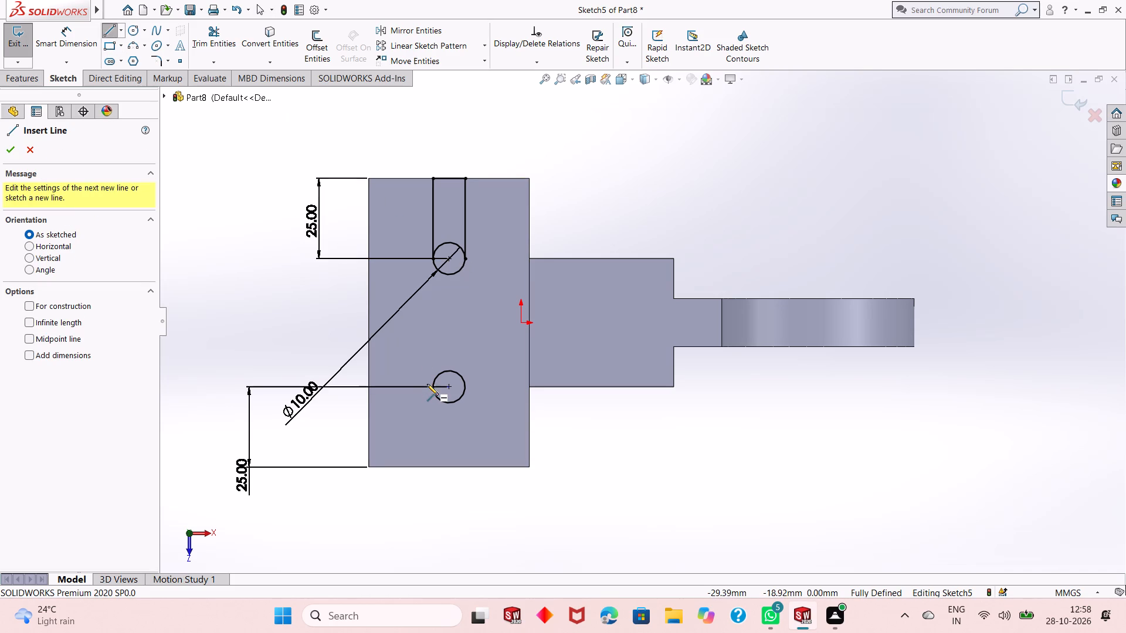
left_click(430, 386)
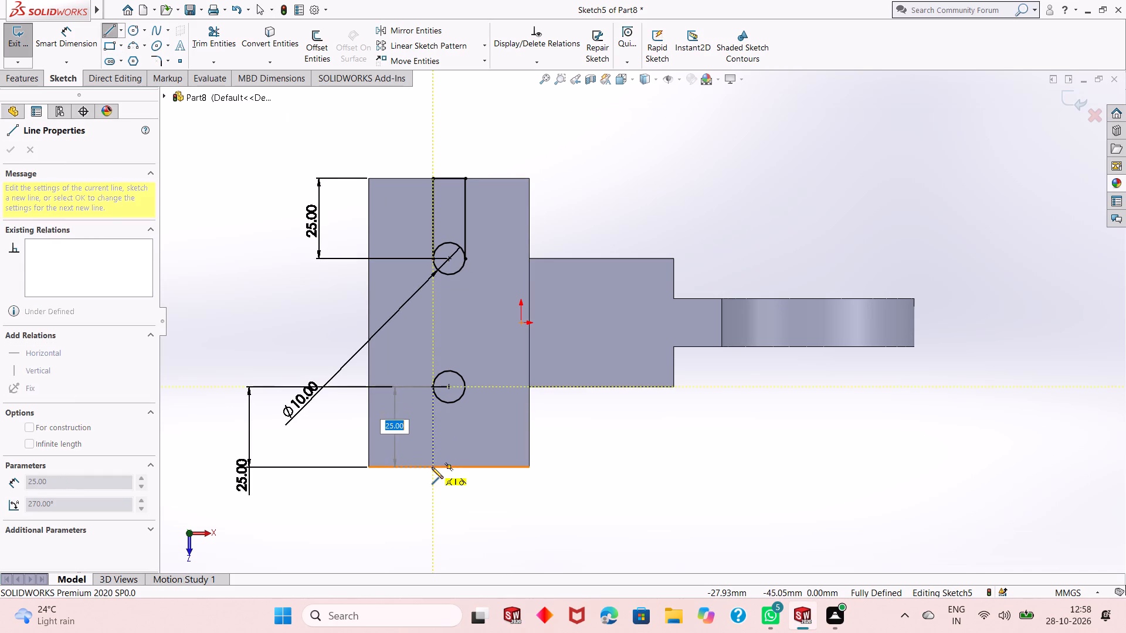
left_click(432, 467)
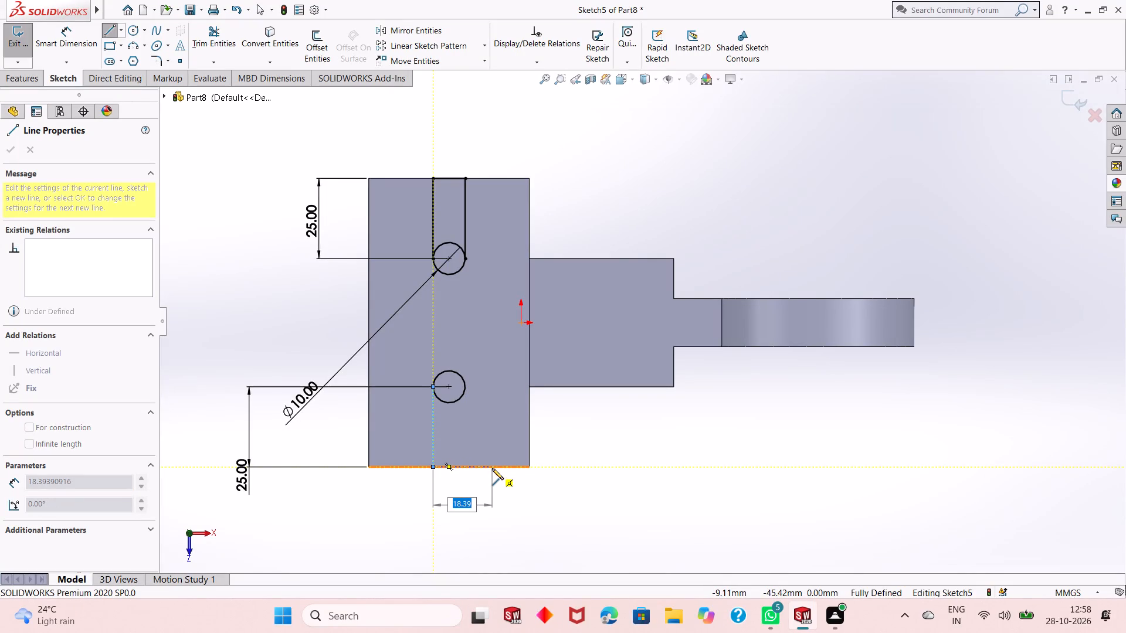
type("10")
key("Return")
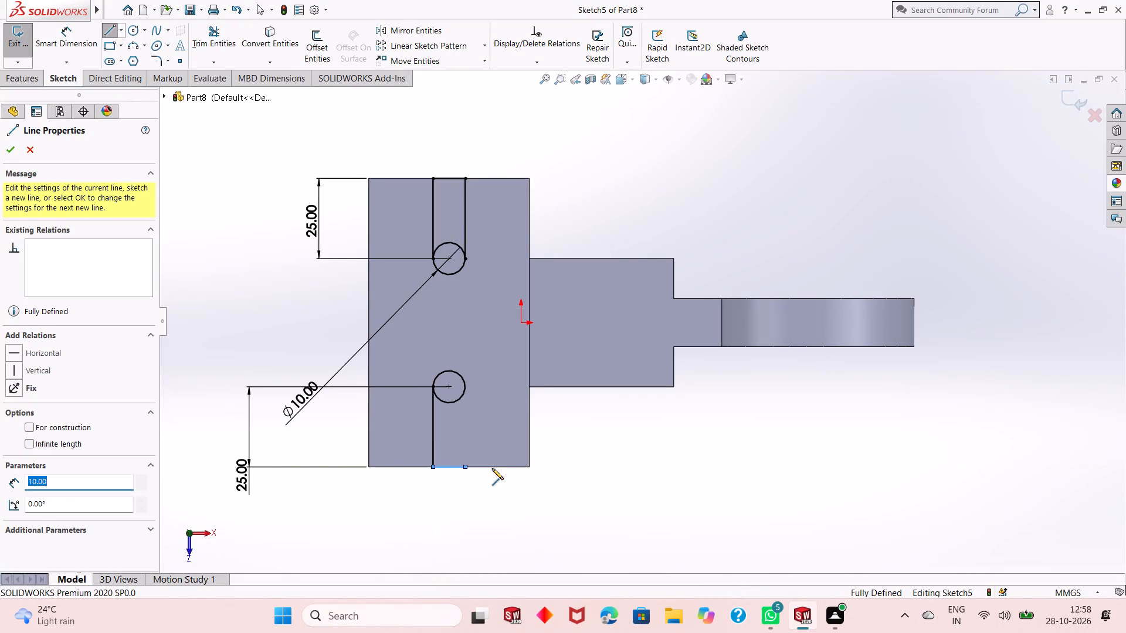
left_click(465, 386)
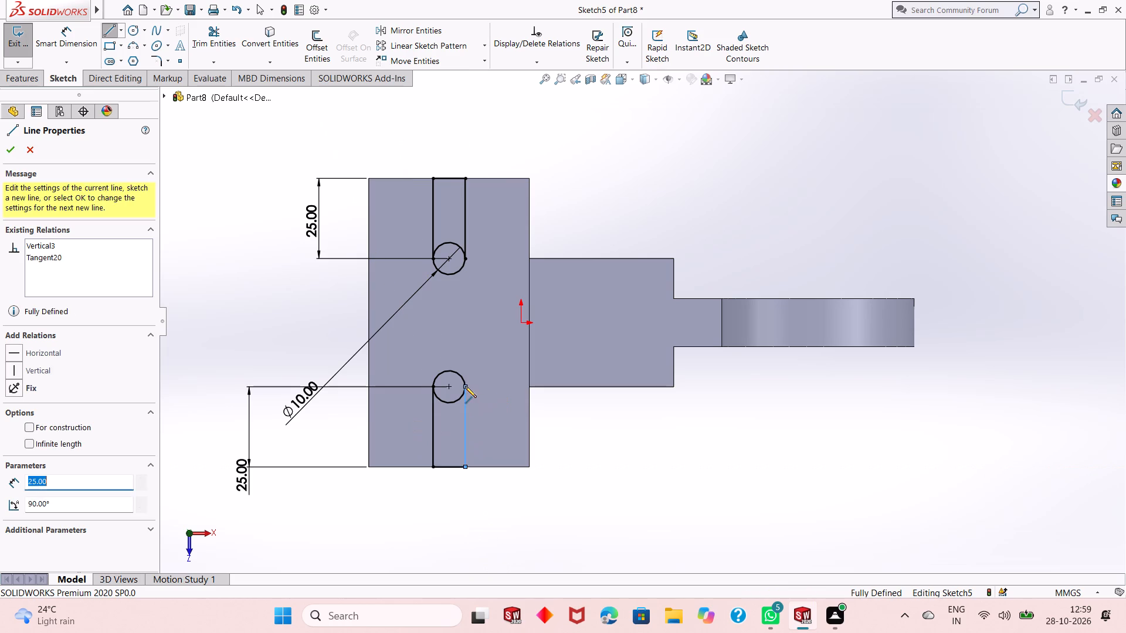
key("Escape")
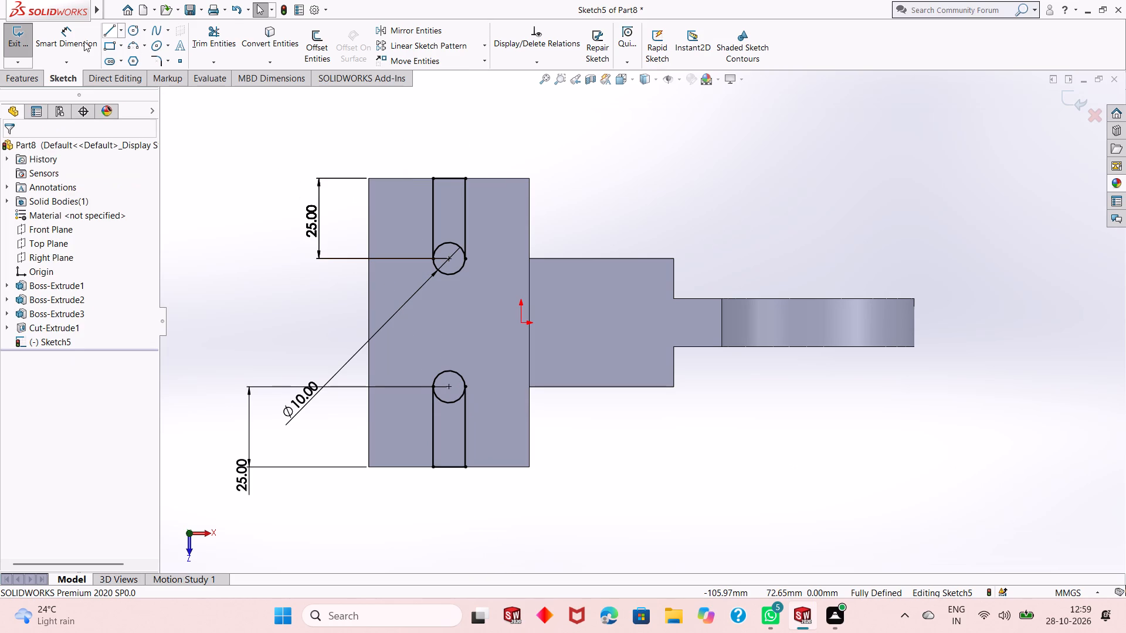
Trim the inner half of each circle lying between the slot lines, leaving two round-ended slot profiles.
left_click(218, 36)
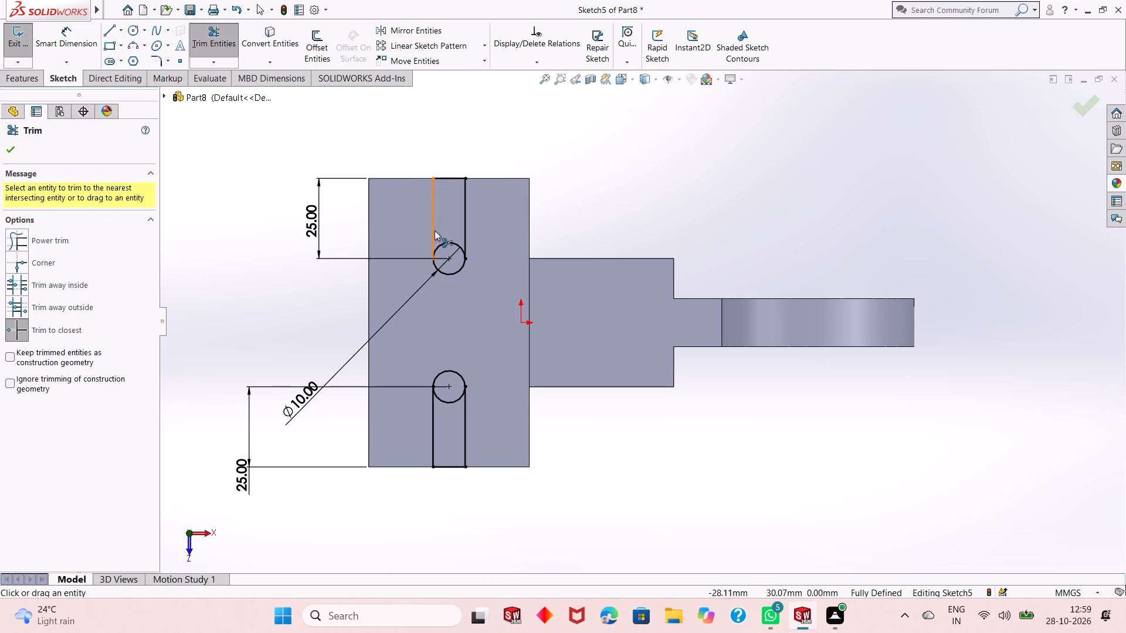
left_click(447, 244)
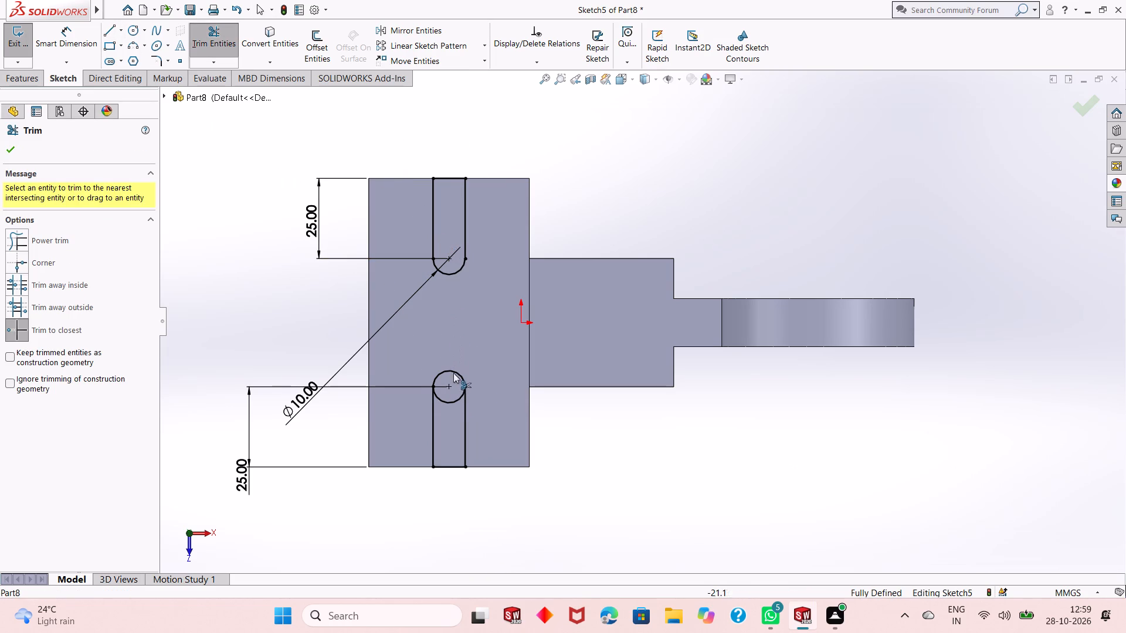
left_click(449, 400)
key("Escape")
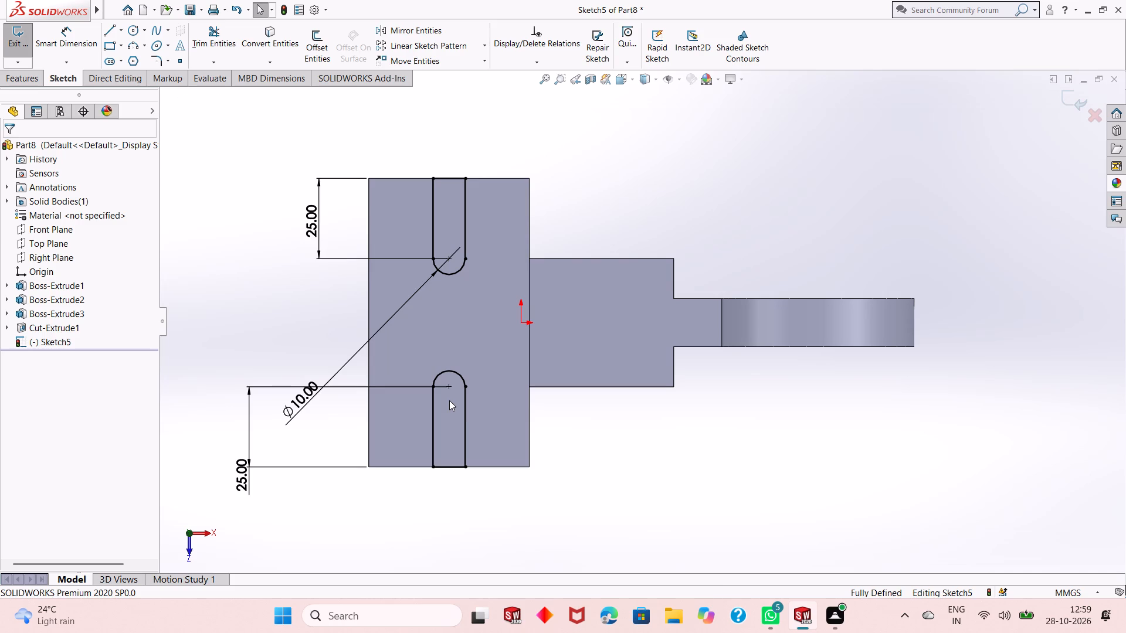
Cut both slot profiles through the top plate with a Blind extruded cut 15 mm deep.
left_click(31, 80)
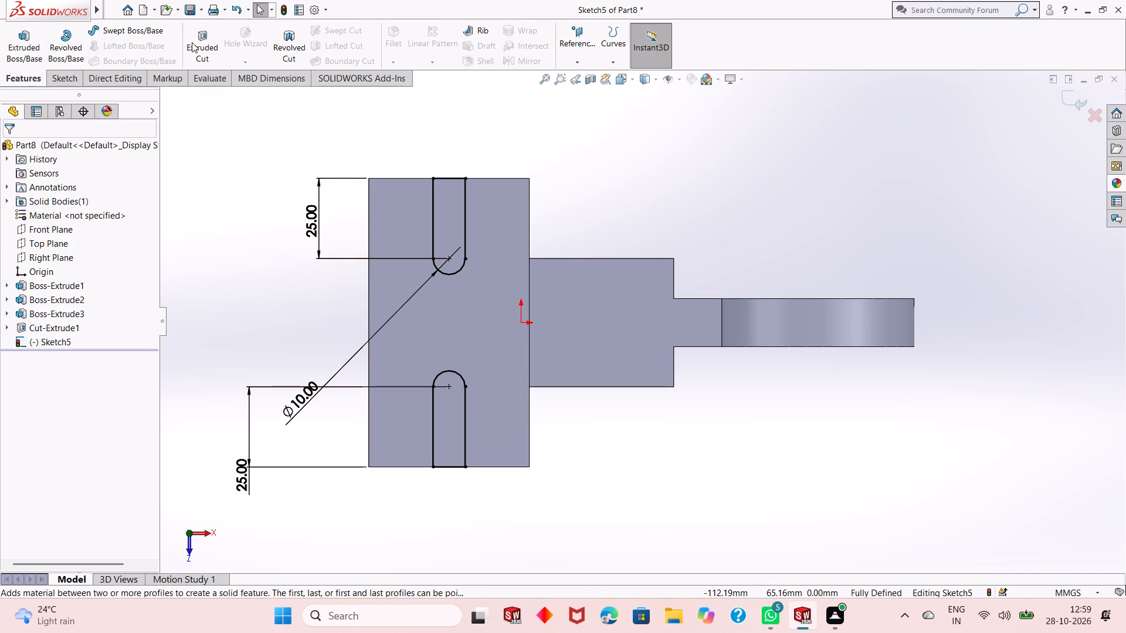
left_click(192, 42)
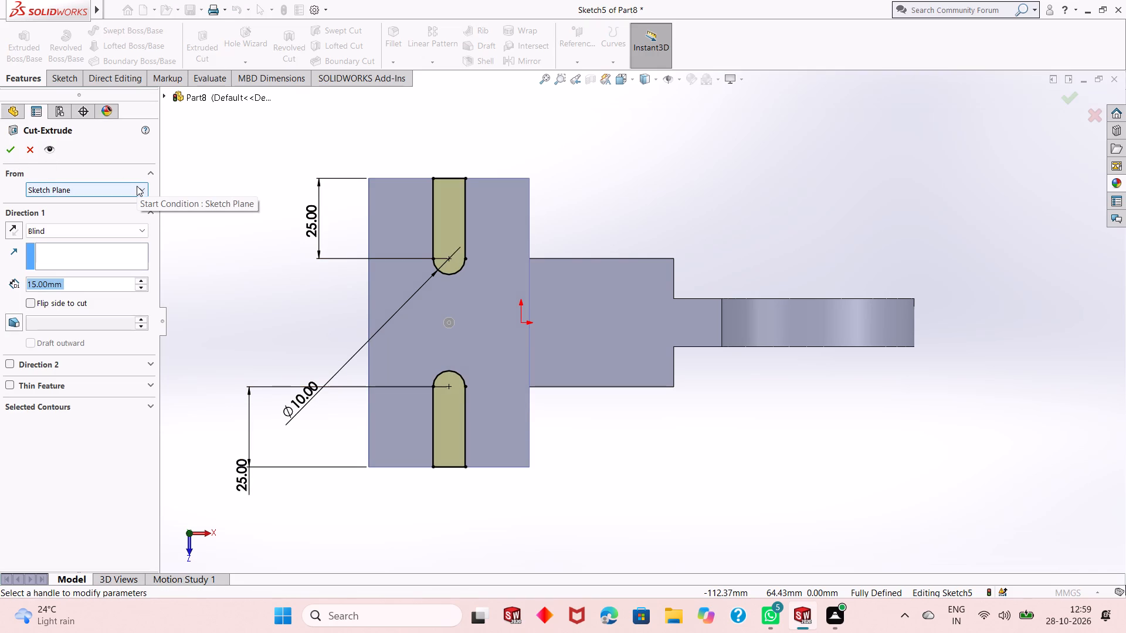
left_click(7, 153)
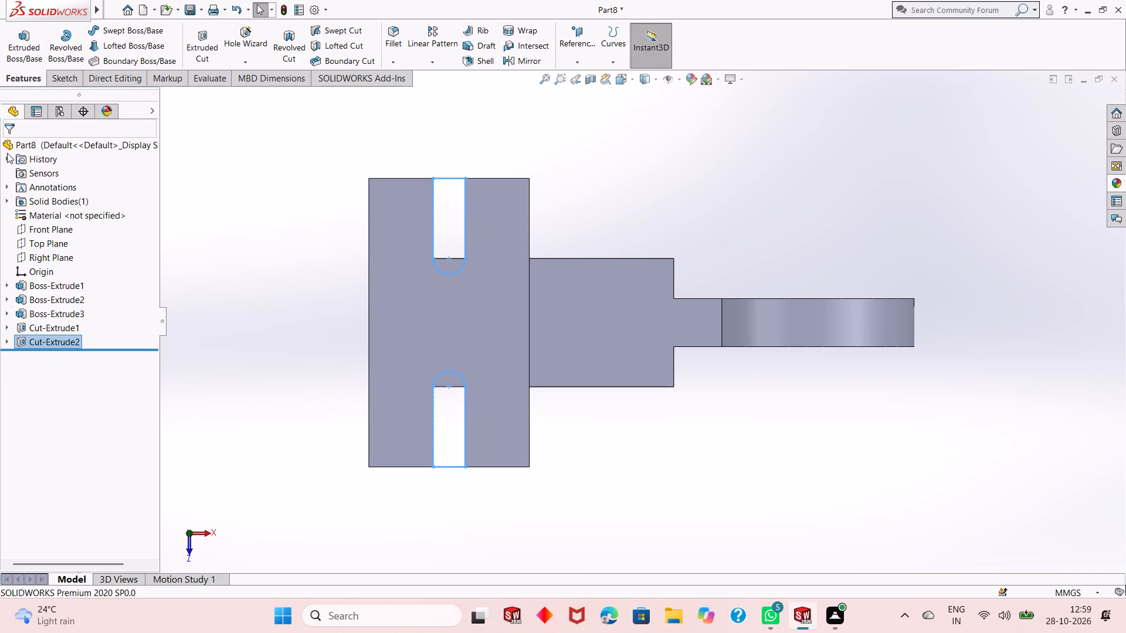
Change the end condition of the slot cut in the top plate from Blind to Through All.
key("Escape")
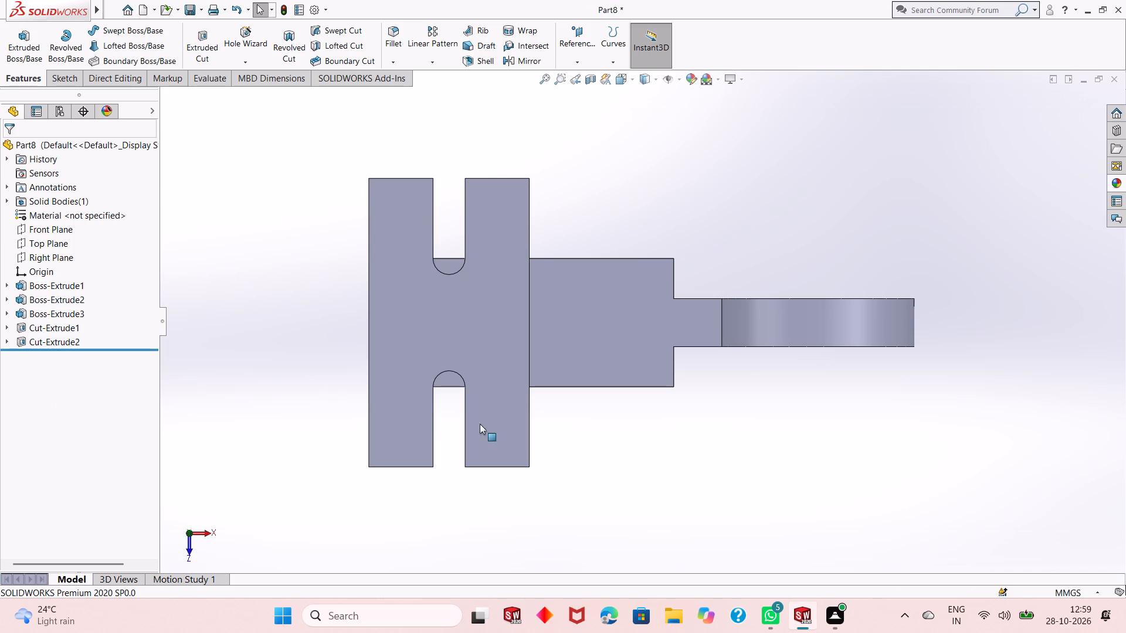
right_click(298, 341)
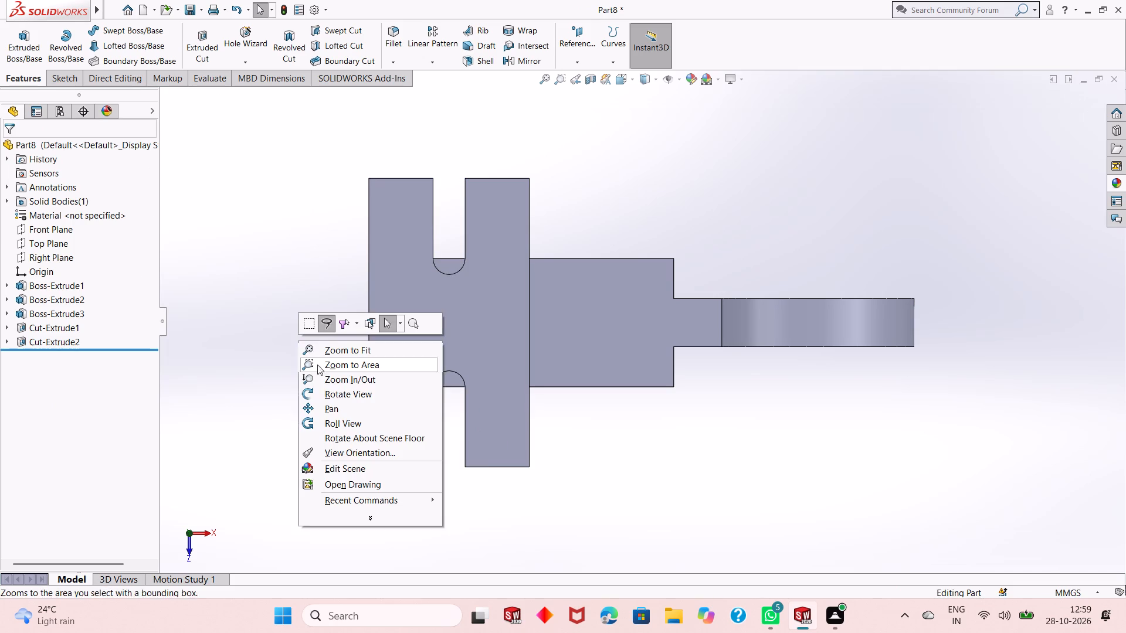
left_click(333, 394)
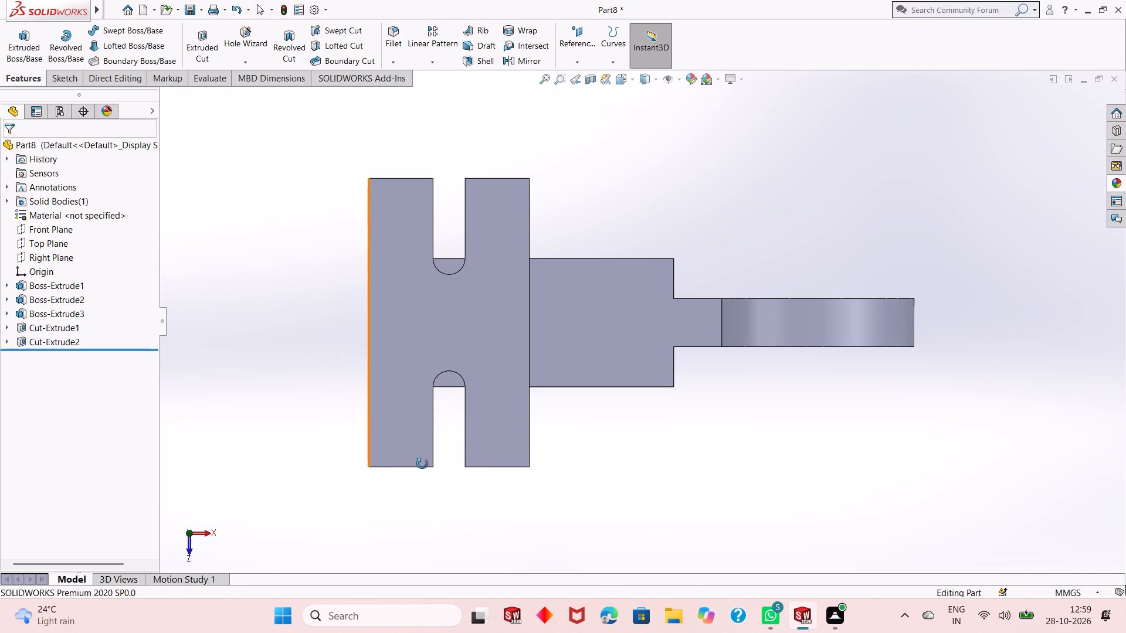
left_click_drag(422, 464, 419, 309)
left_click_drag(470, 416, 444, 316)
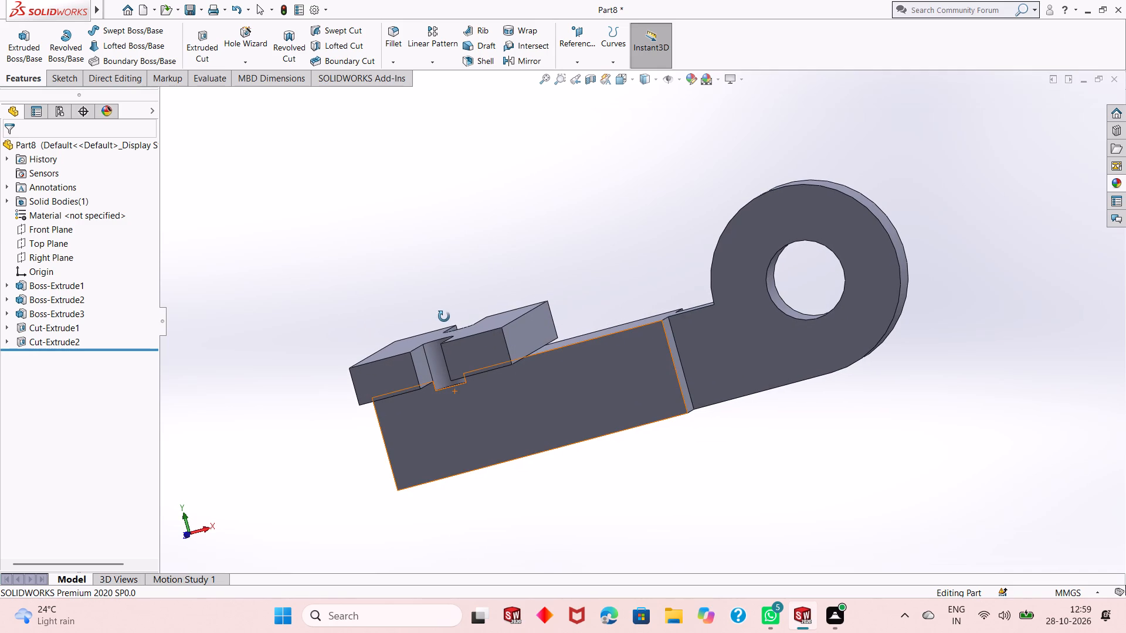
key("Escape")
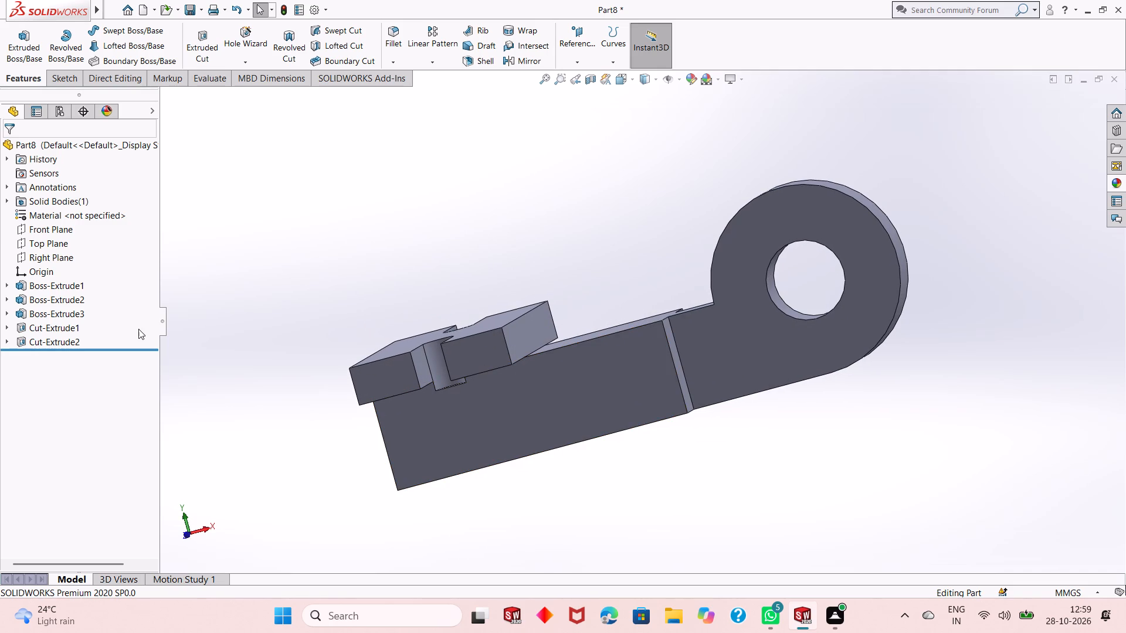
left_click(75, 342)
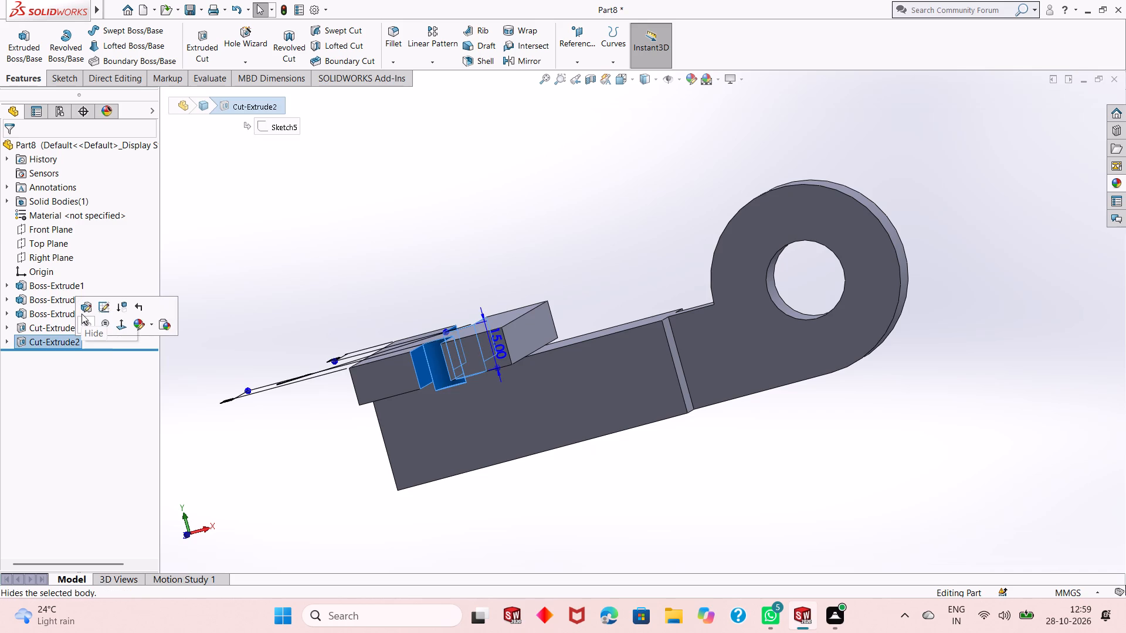
left_click(82, 314)
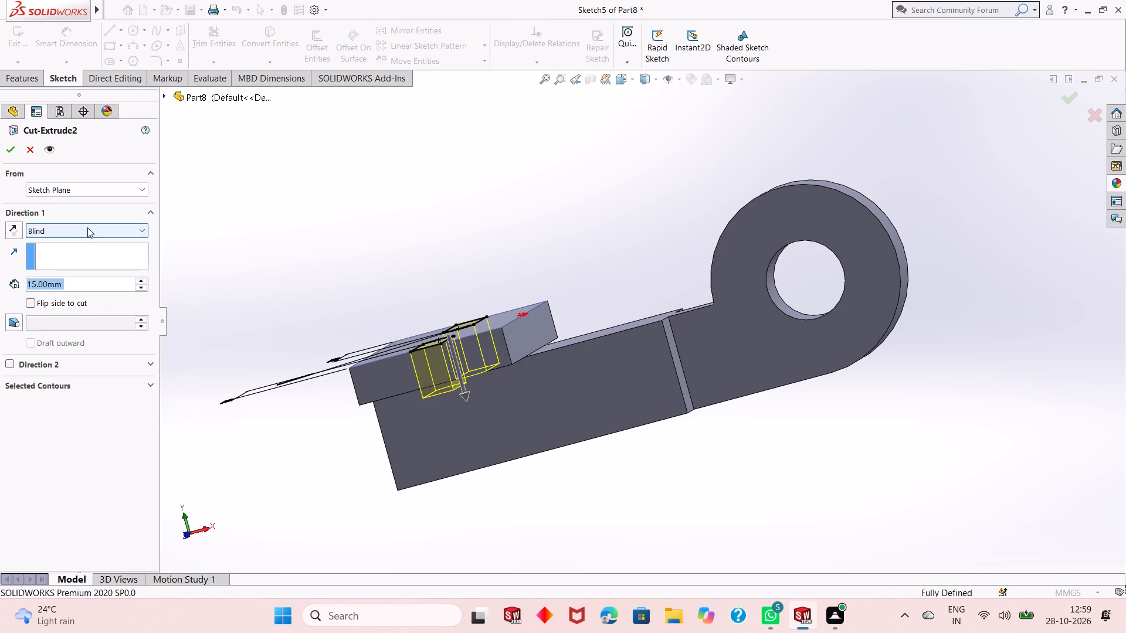
left_click(87, 227)
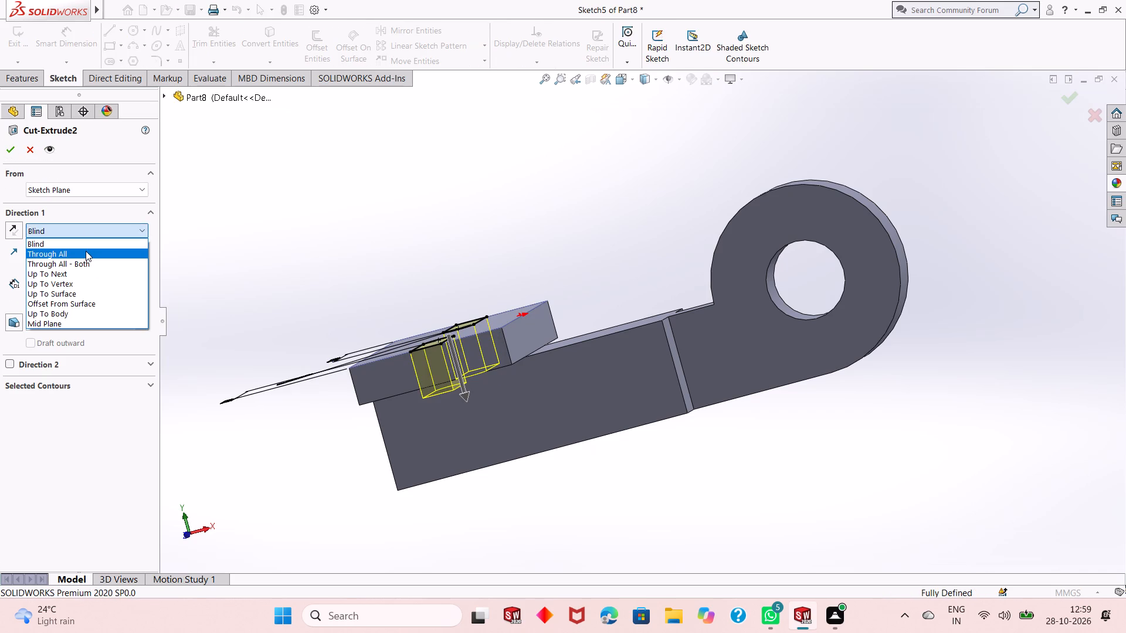
left_click(86, 251)
left_click(5, 153)
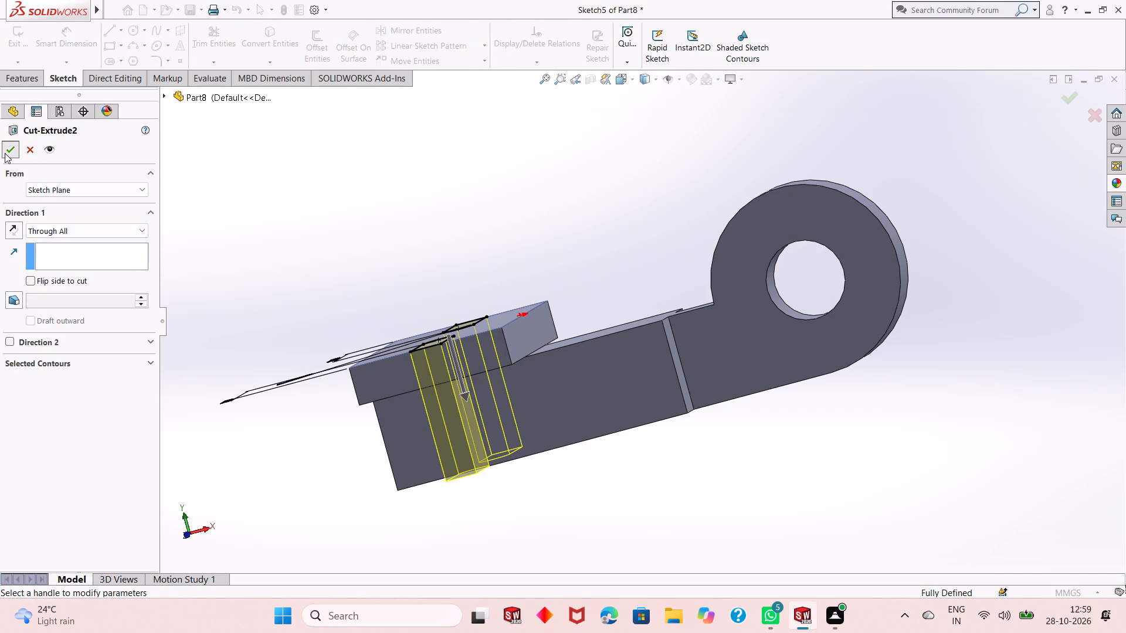
key("Escape")
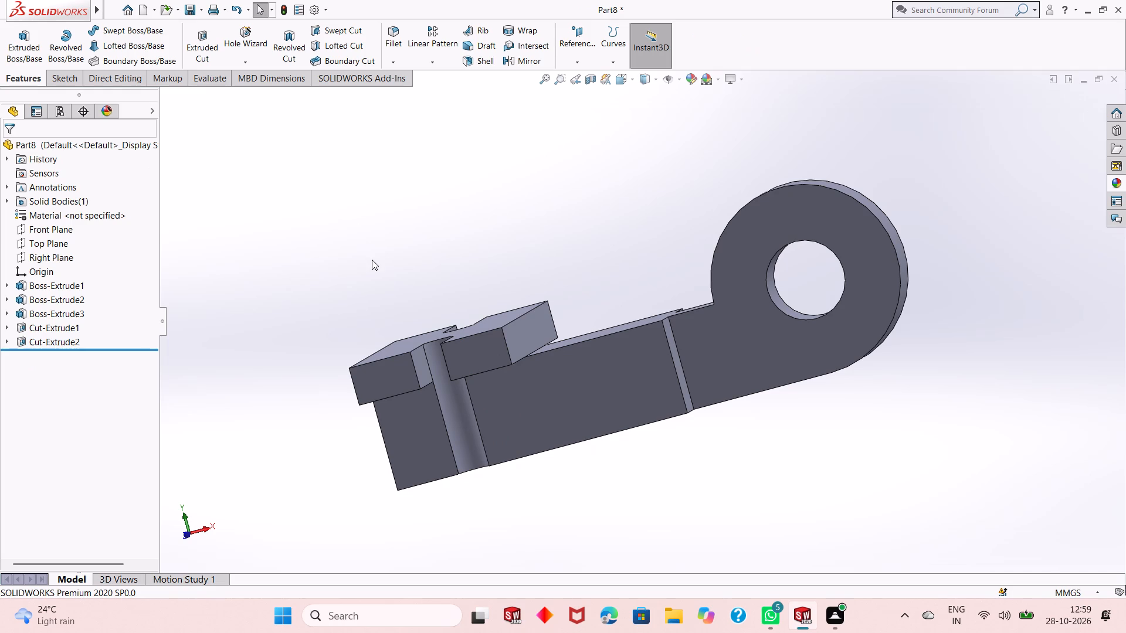
Chamfer the four vertical corner edges of the top plate with a 10 mm distance at 45 degrees.
right_click(372, 264)
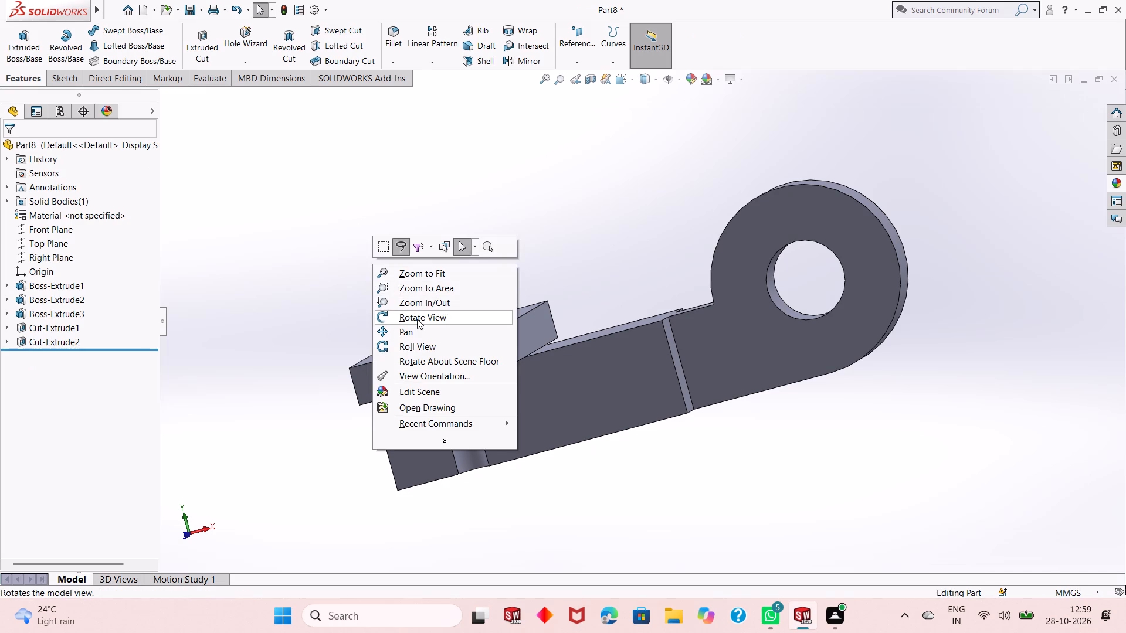
left_click(417, 319)
left_click_drag(446, 309, 489, 351)
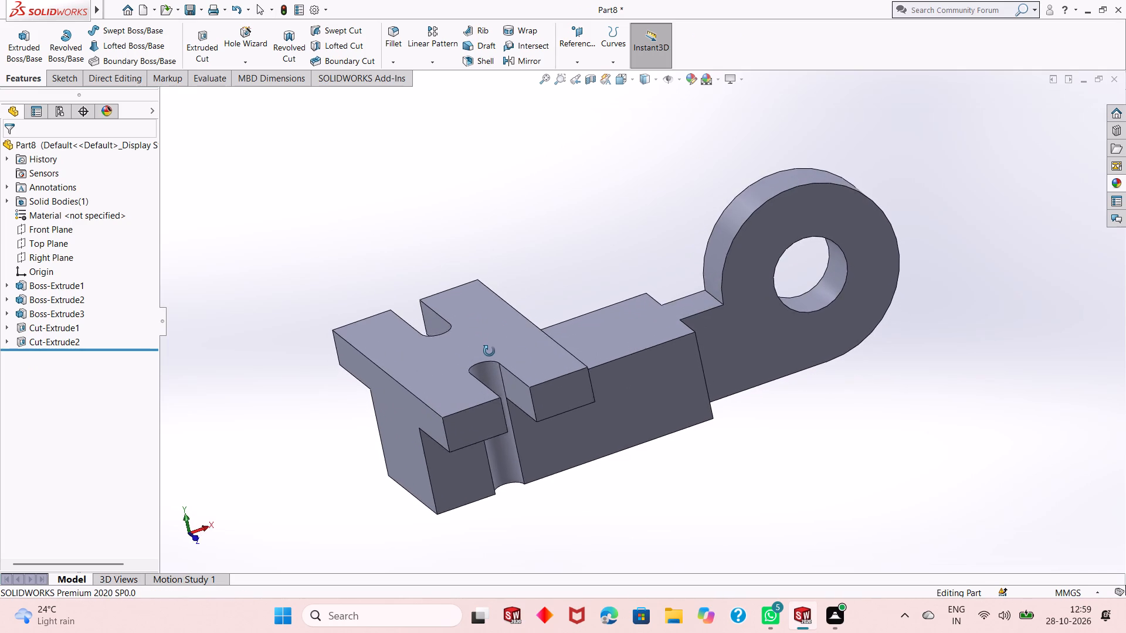
left_click_drag(489, 351, 496, 383)
key("Escape")
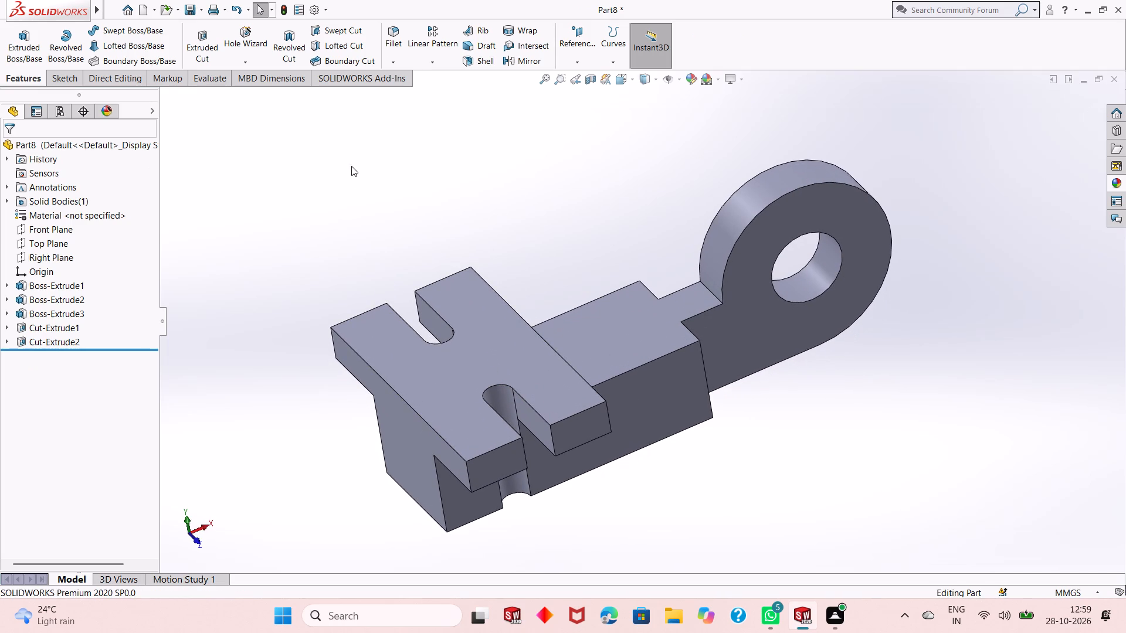
left_click(389, 60)
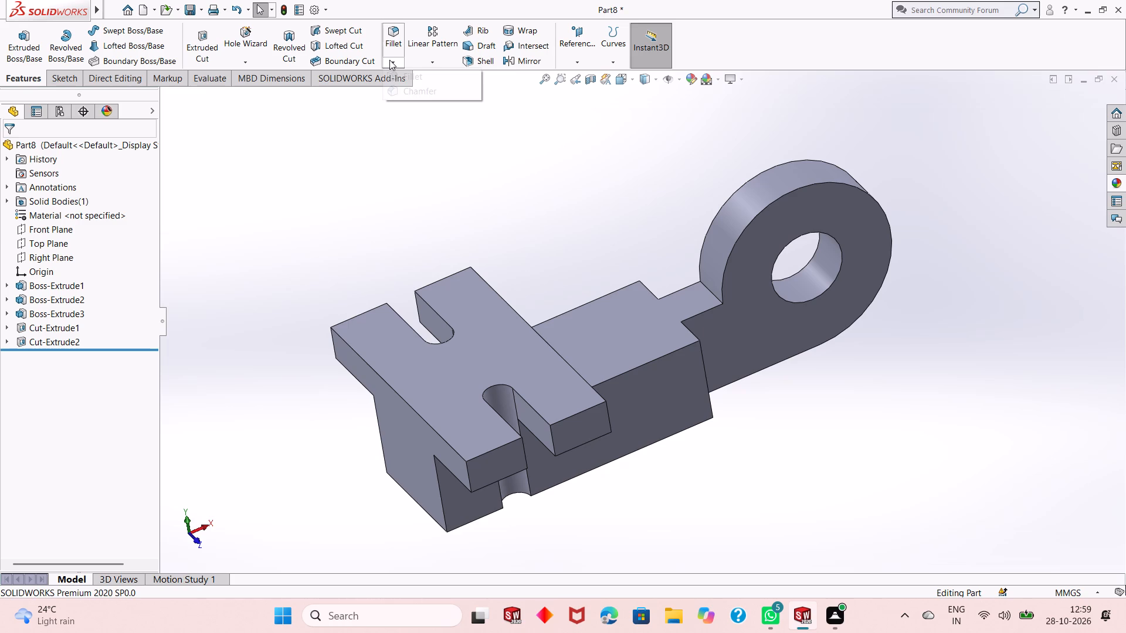
left_click(412, 88)
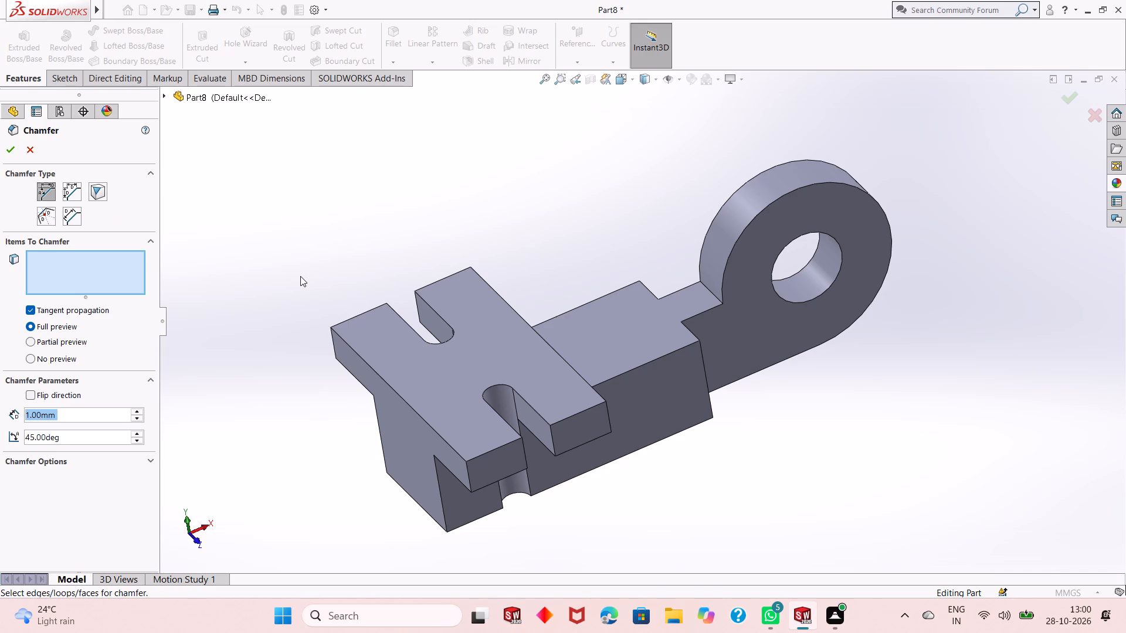
type("10")
key("Return")
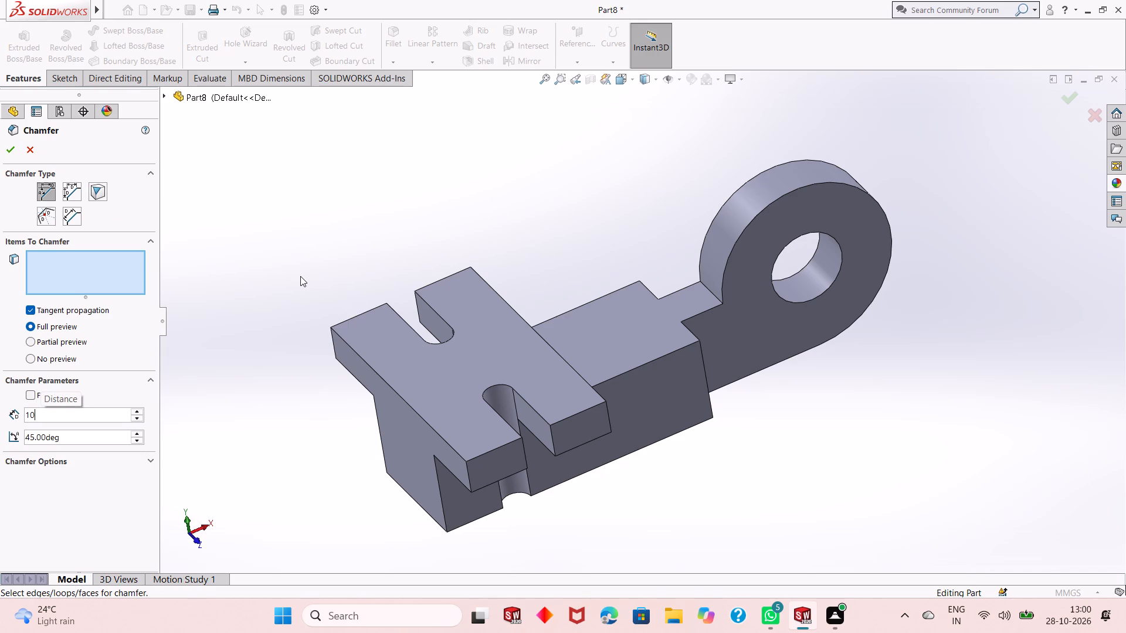
left_click(470, 476)
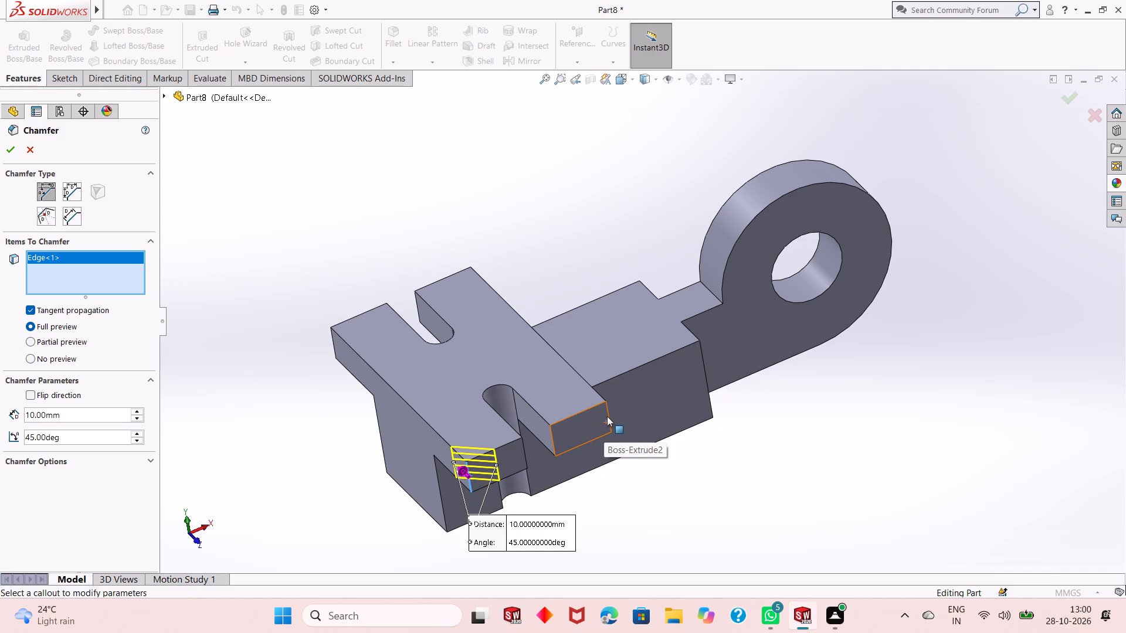
left_click(608, 416)
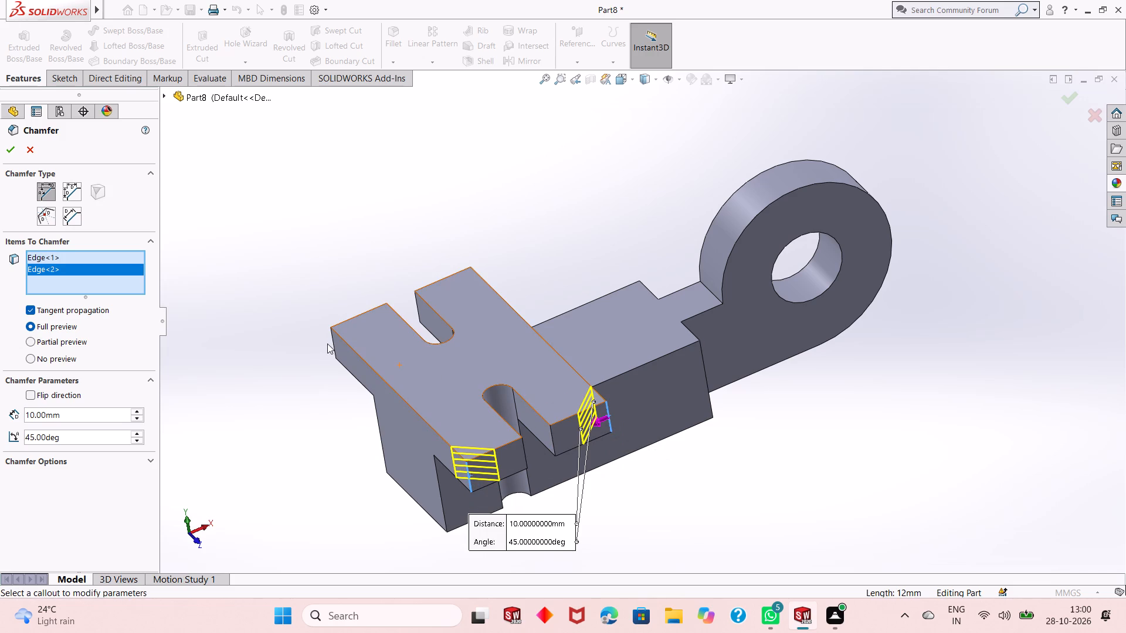
left_click(332, 343)
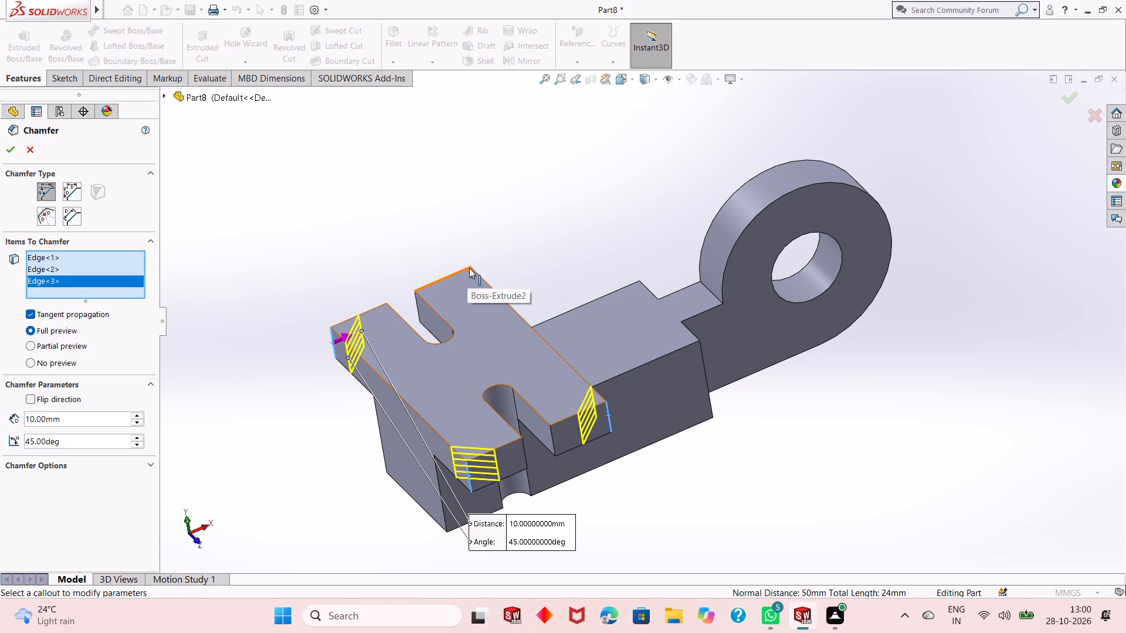
left_click(471, 268)
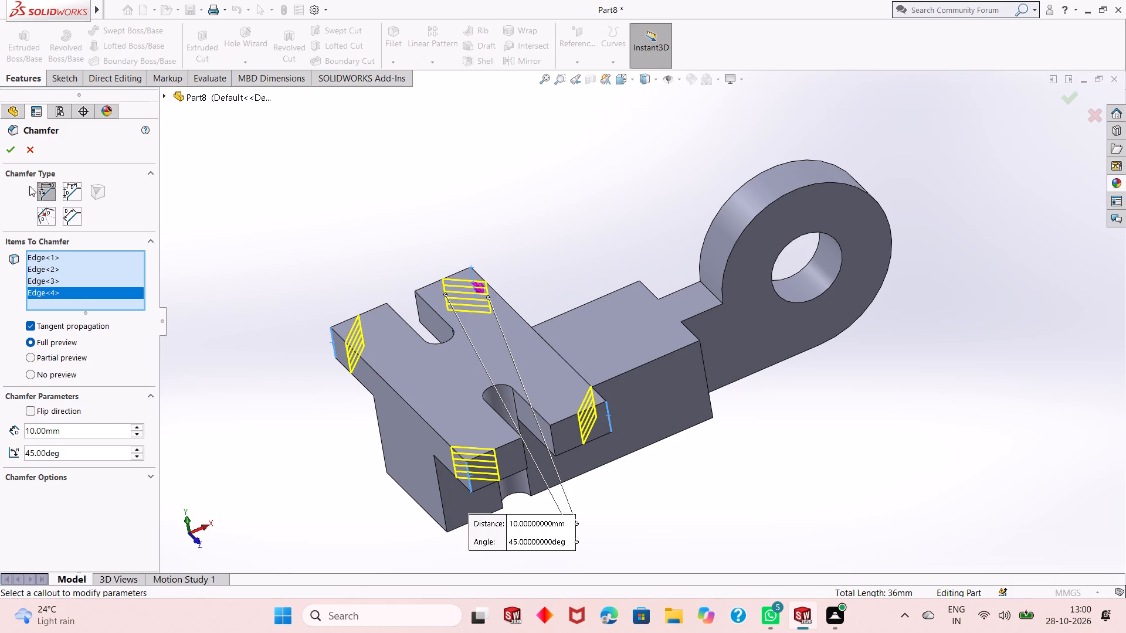
left_click(10, 151)
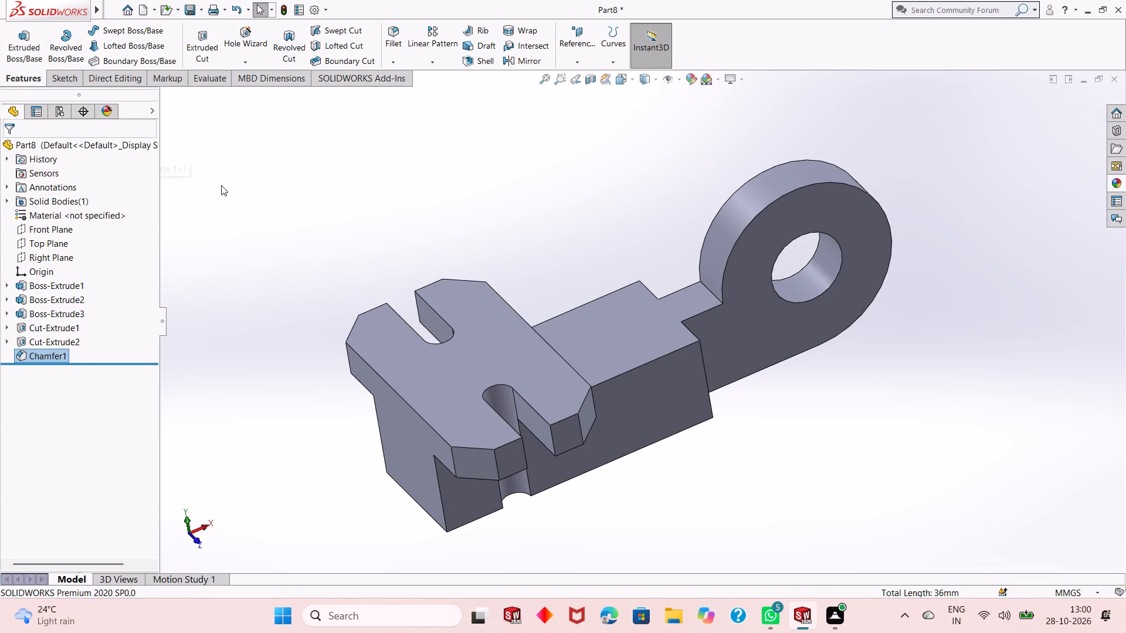
Examine the chamfered top plate, the slots and the bored extension from several angles.
right_click(238, 195)
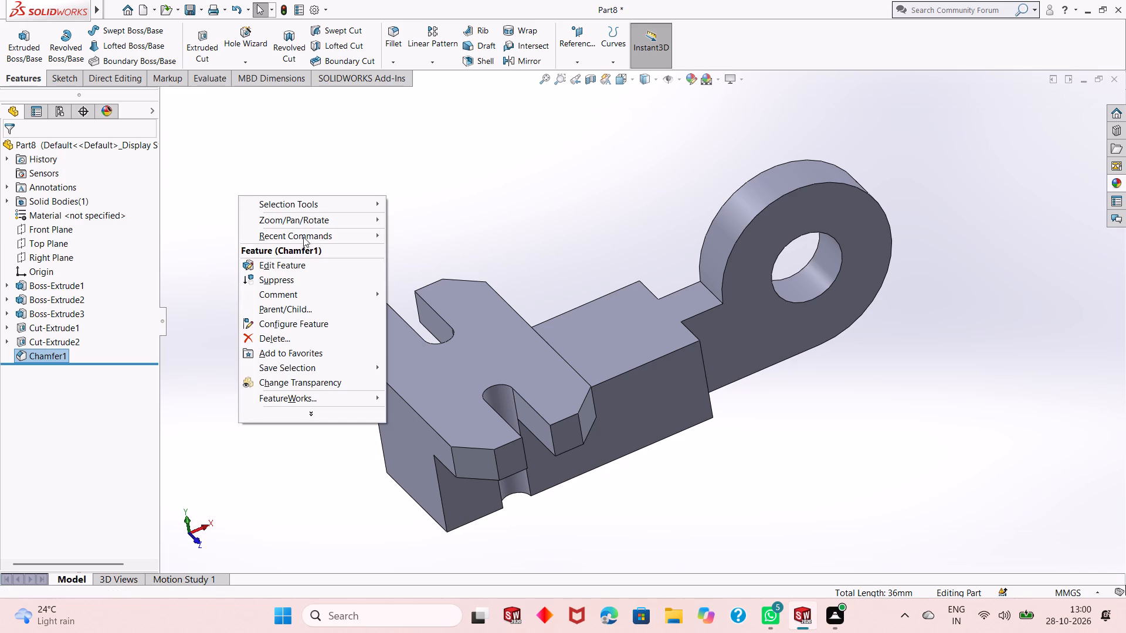
left_click(332, 215)
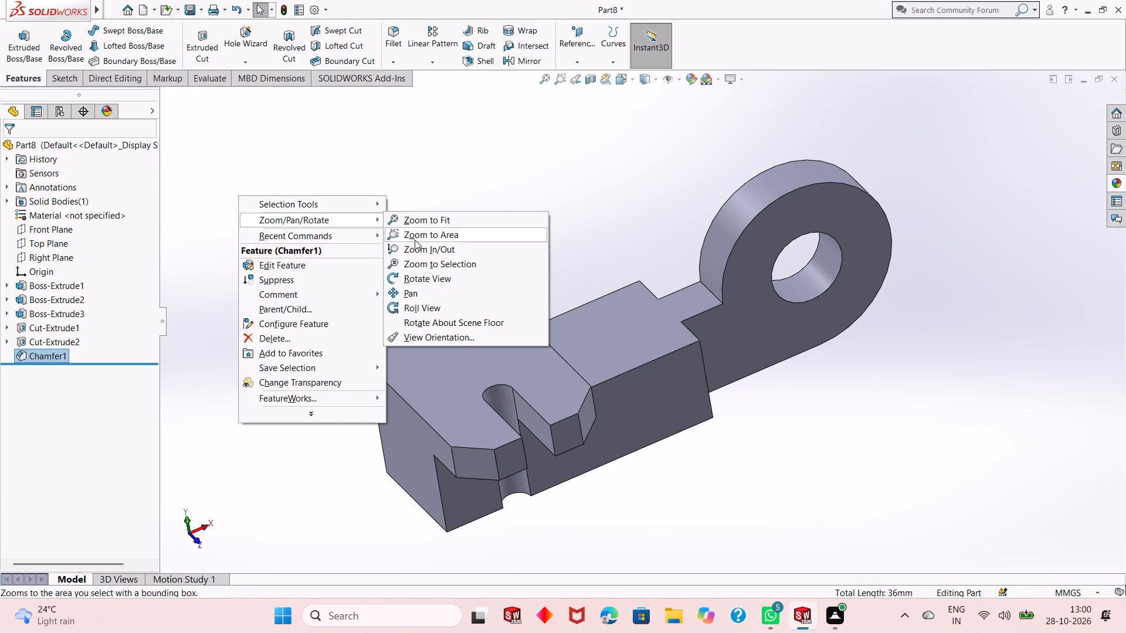
left_click(445, 276)
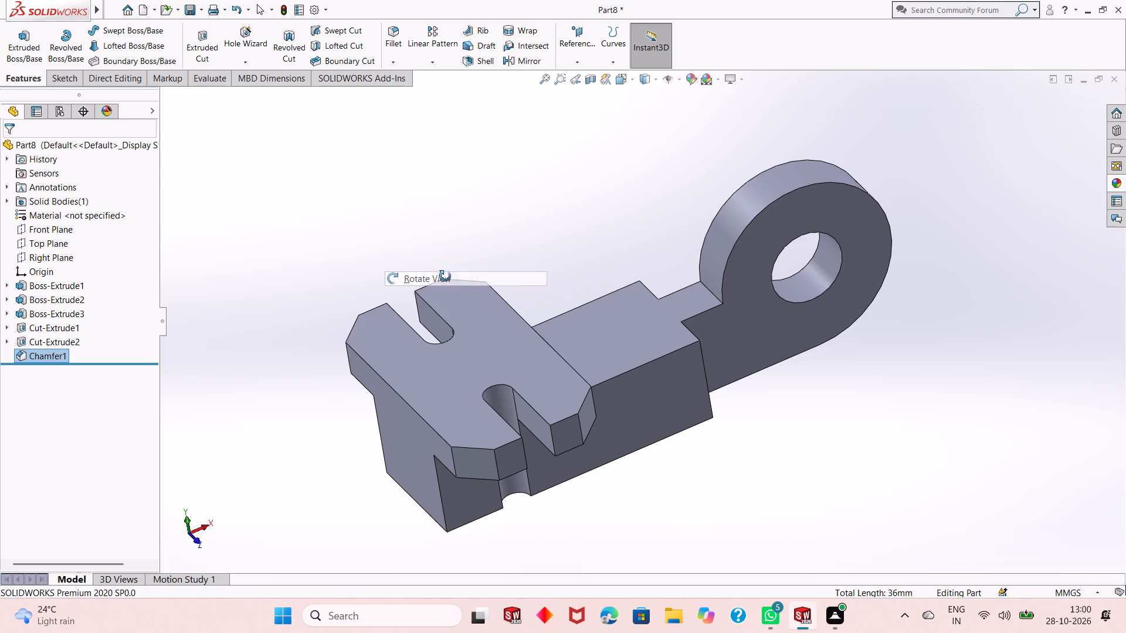
left_click_drag(525, 301, 513, 400)
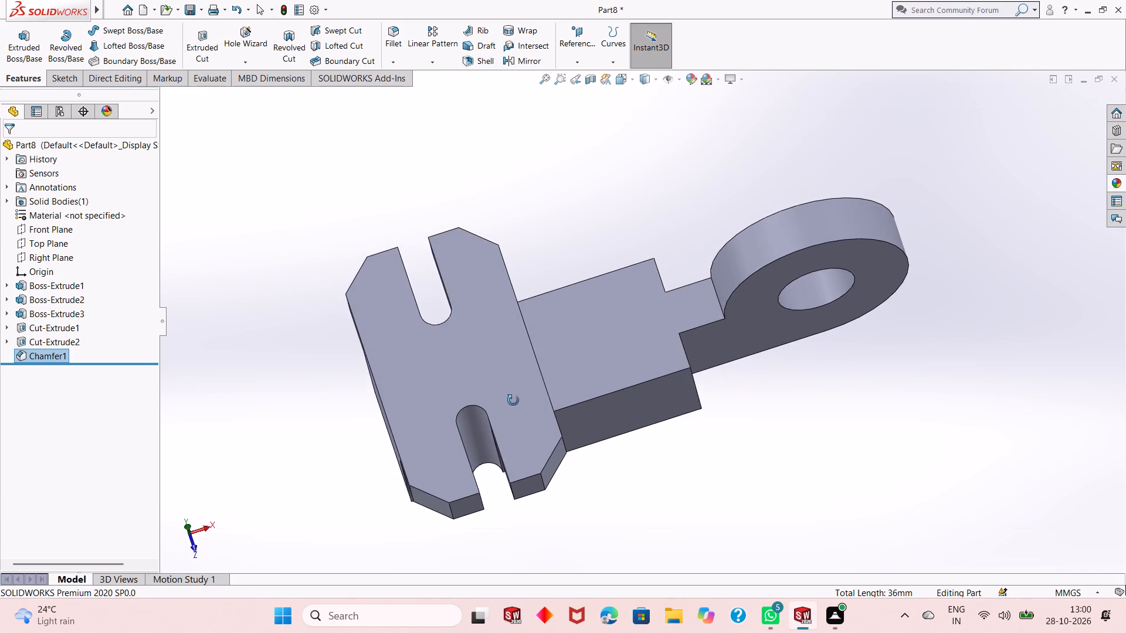
left_click_drag(513, 400, 520, 423)
left_click_drag(501, 328, 496, 346)
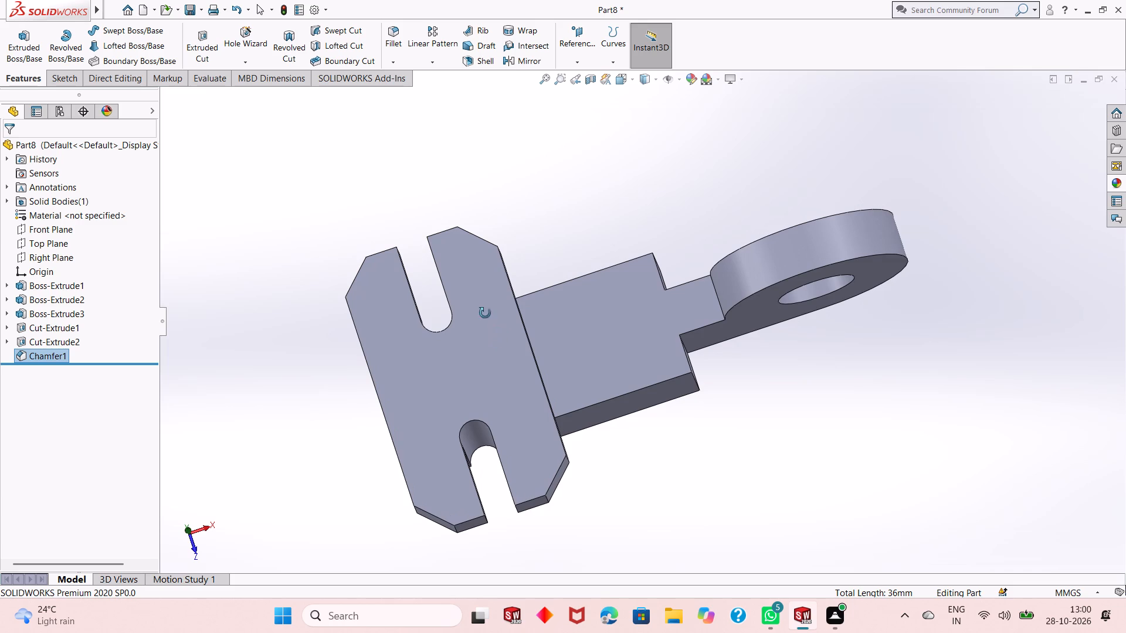
left_click_drag(476, 257, 472, 240)
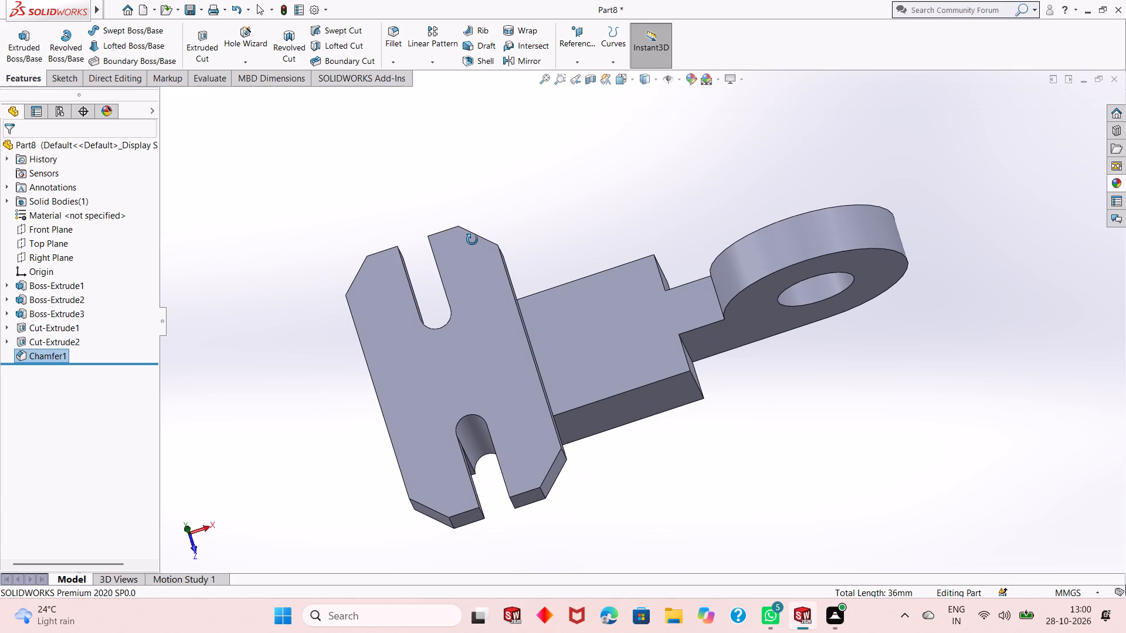
left_click_drag(542, 360, 528, 265)
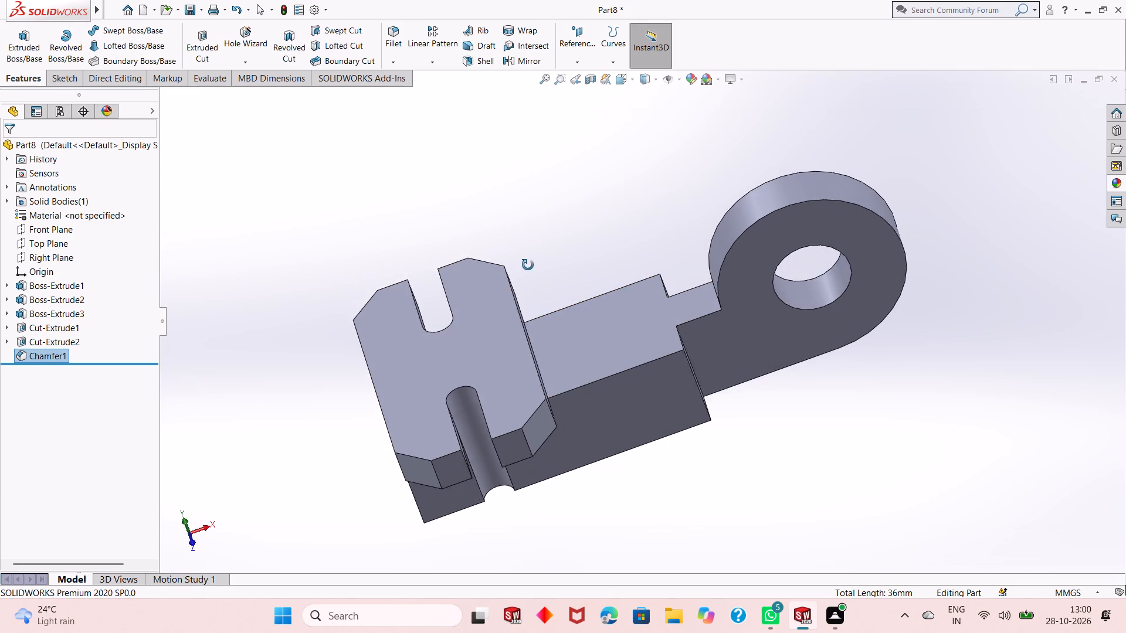
left_click_drag(528, 265, 553, 240)
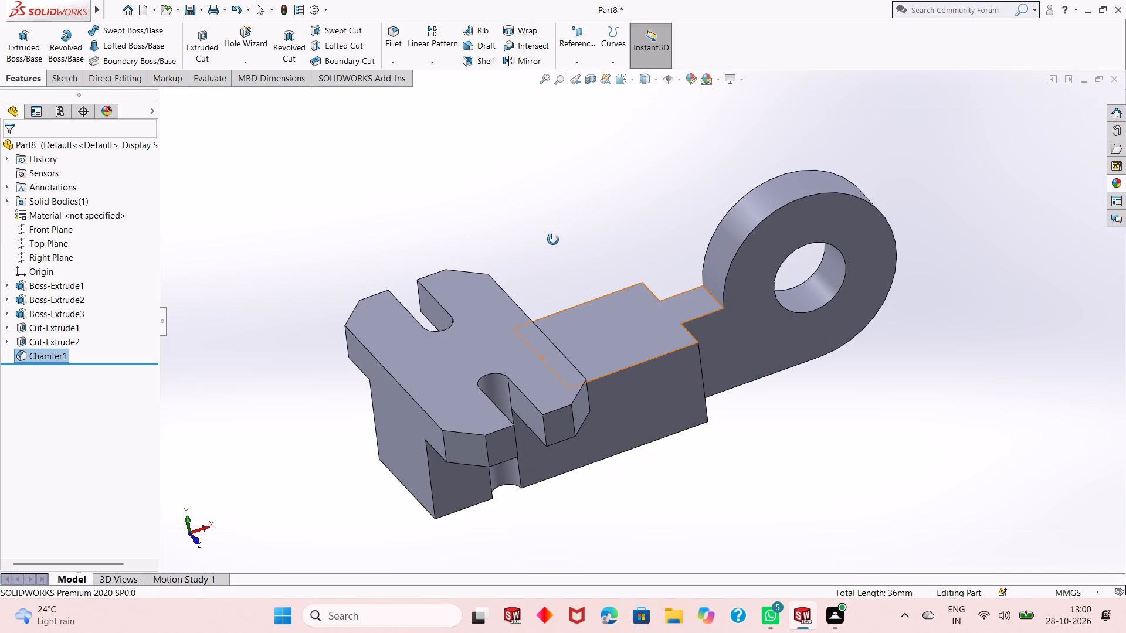
left_click_drag(616, 343, 608, 345)
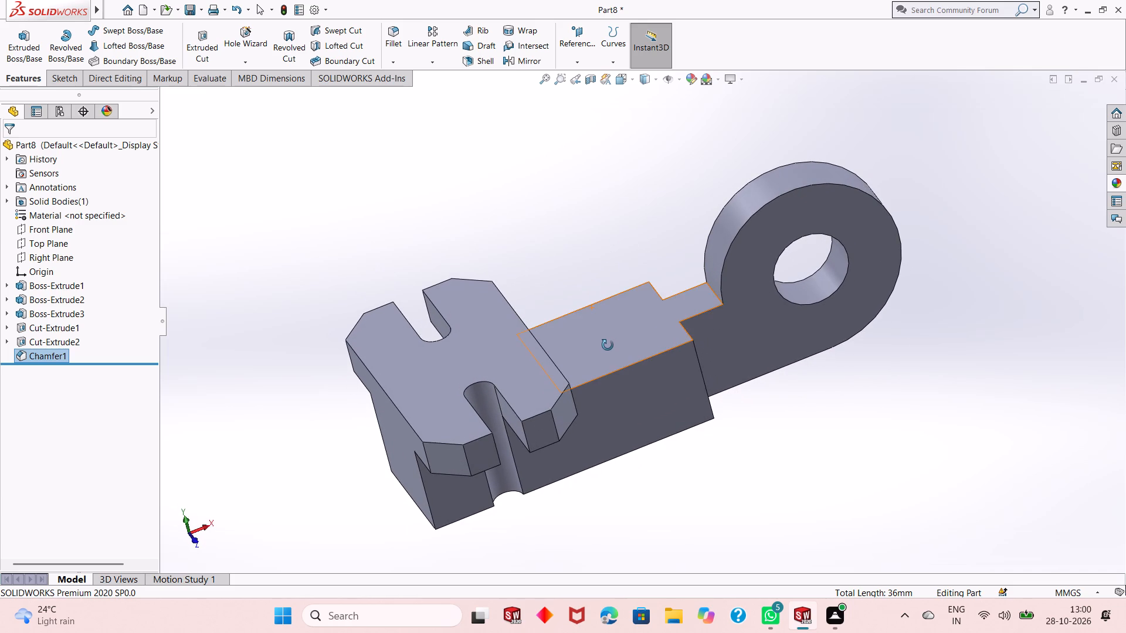
key("Escape")
key("Escape")
key("Escape")
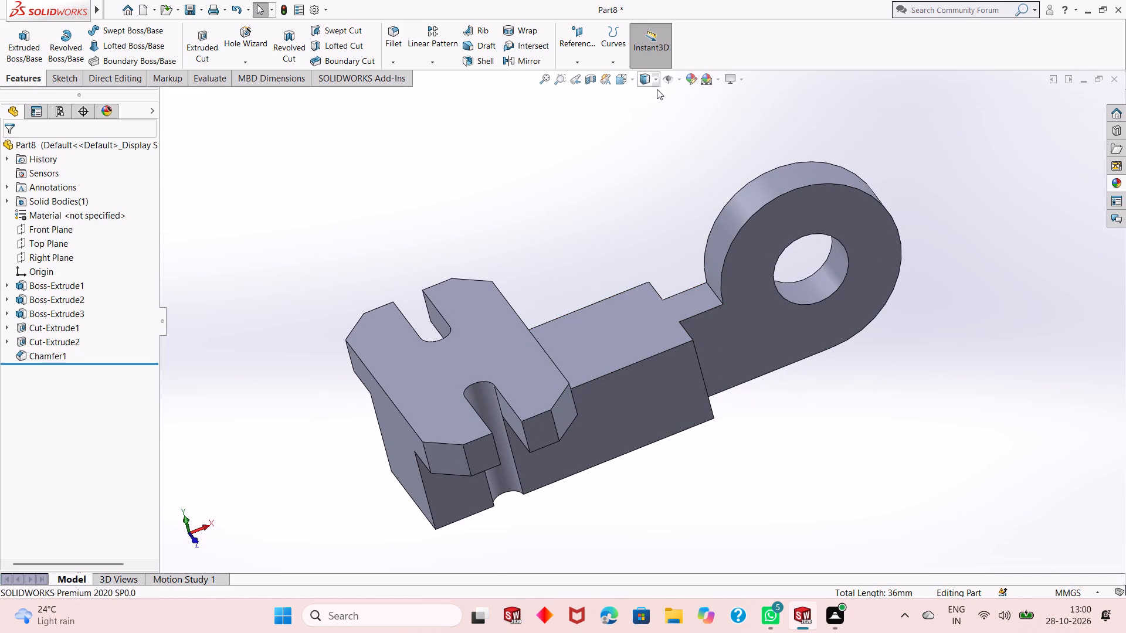
Colour the whole part a dark golden yellow with a red value of 210.
left_click(696, 83)
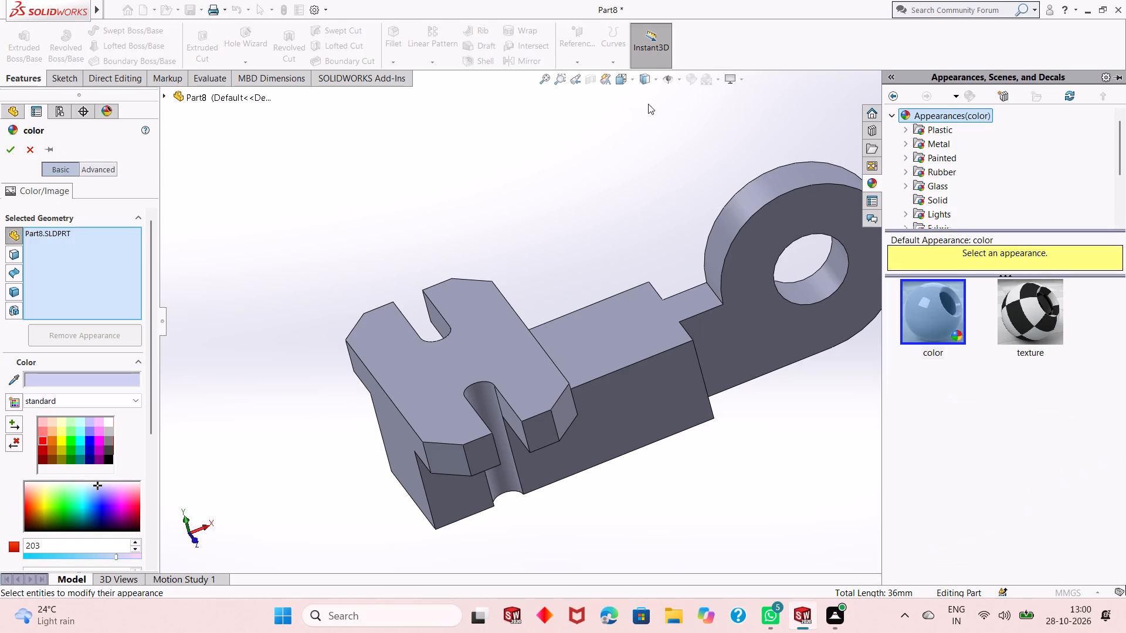
left_click(44, 512)
left_click(48, 512)
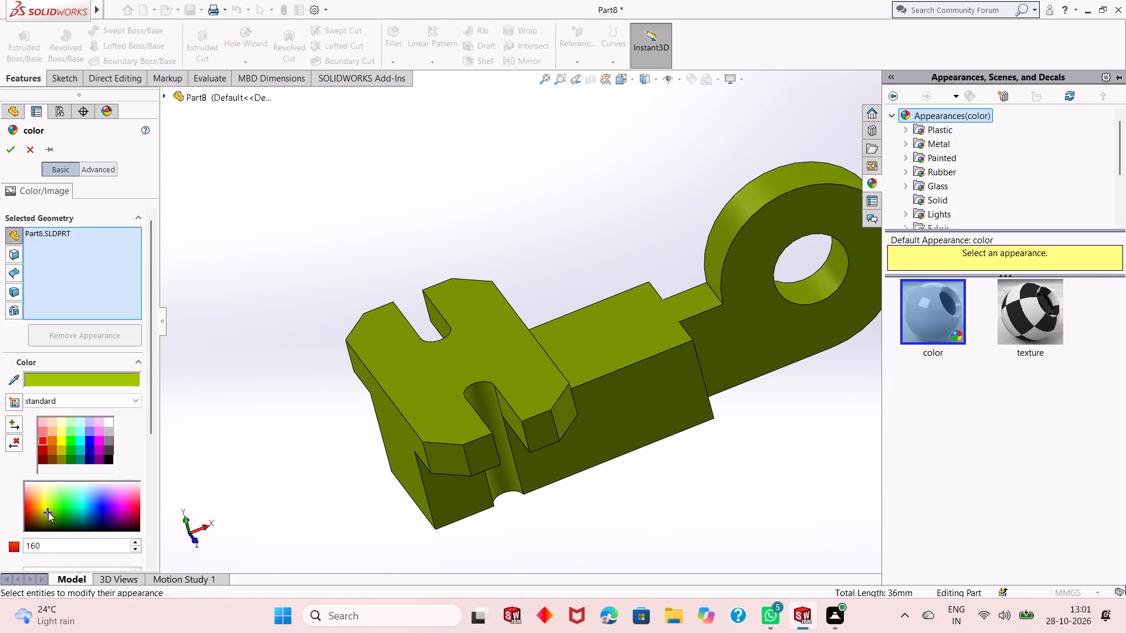
left_click(50, 505)
left_click(40, 506)
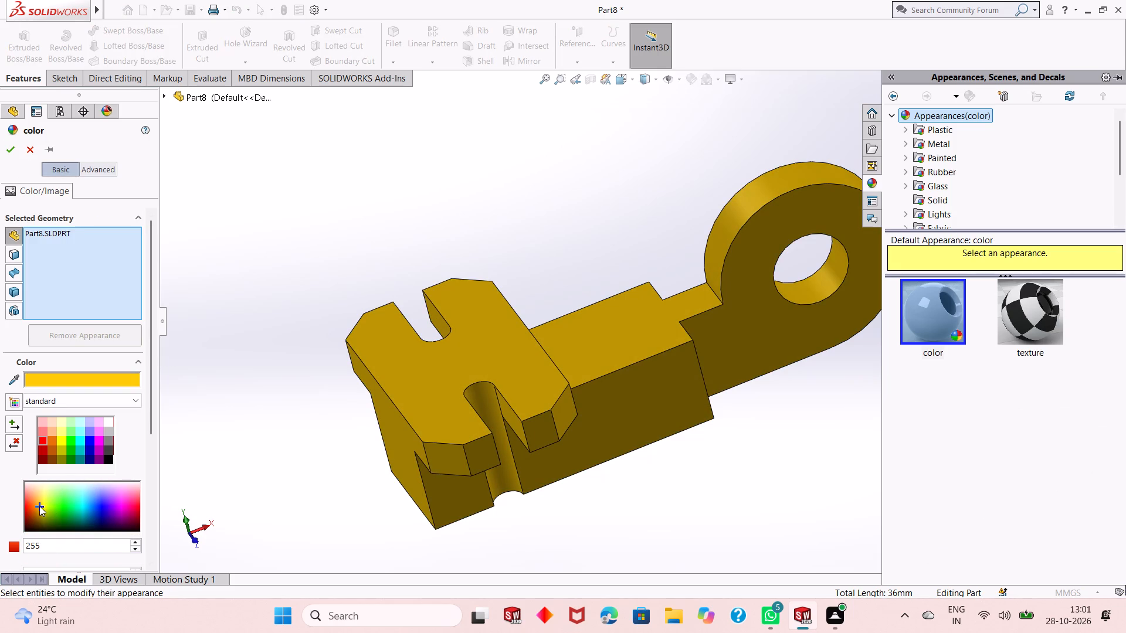
double_click(38, 506)
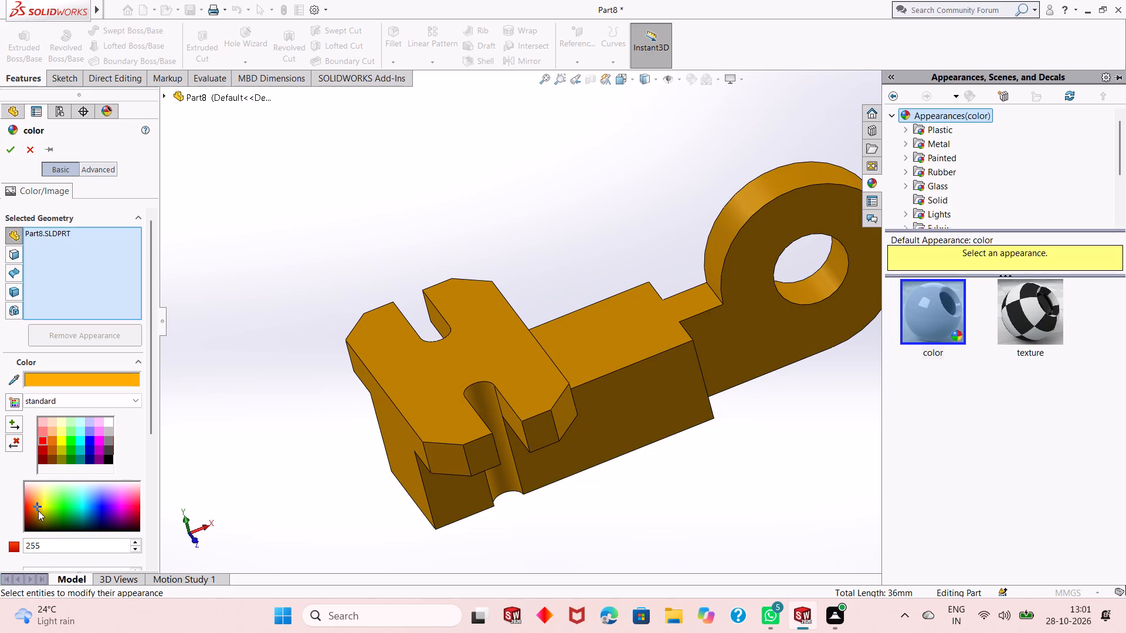
left_click(38, 511)
left_click(38, 511)
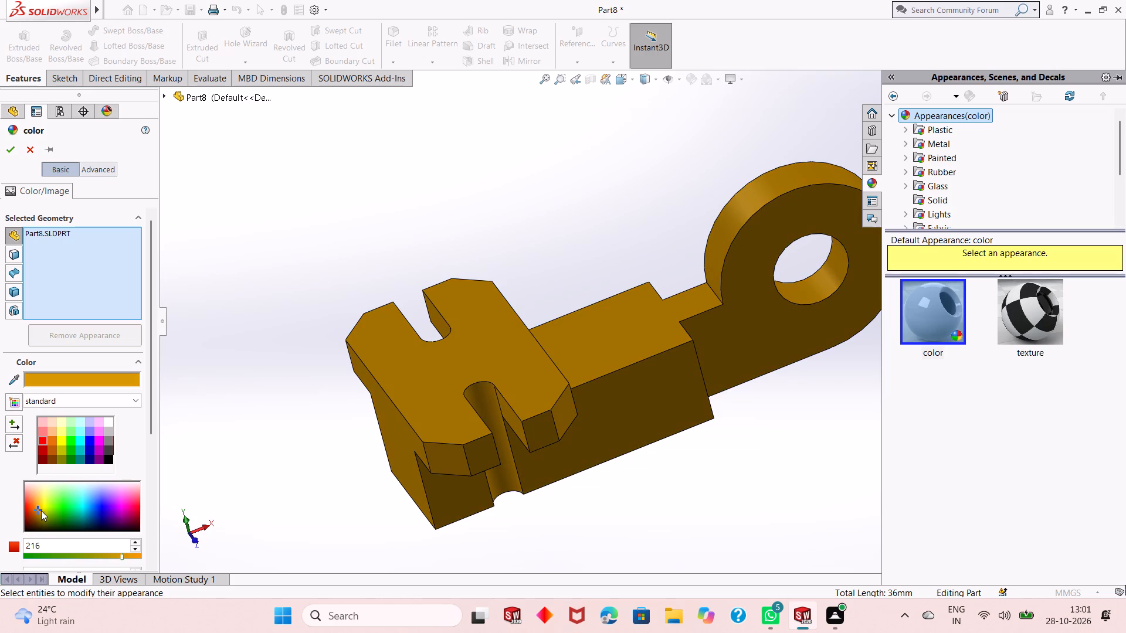
left_click(41, 512)
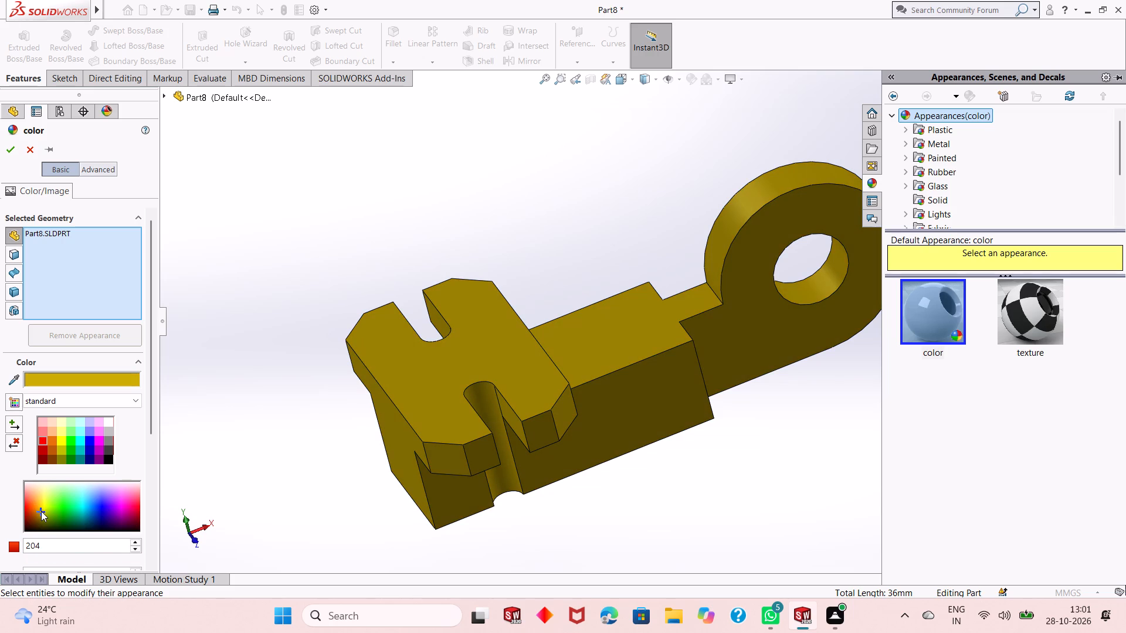
left_click(41, 511)
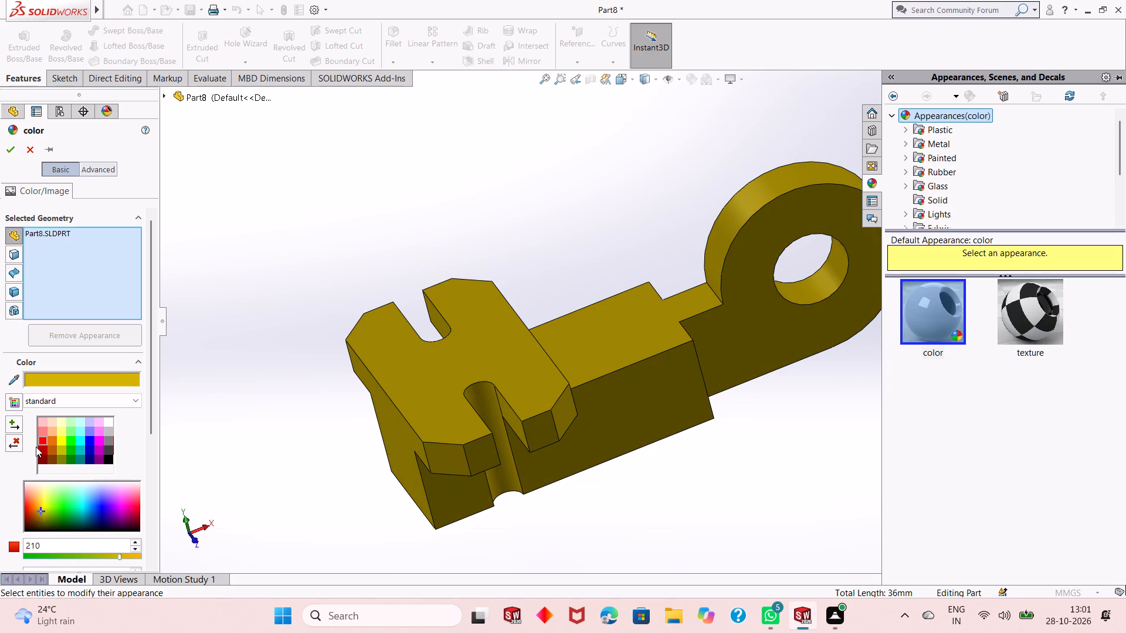
left_click(9, 146)
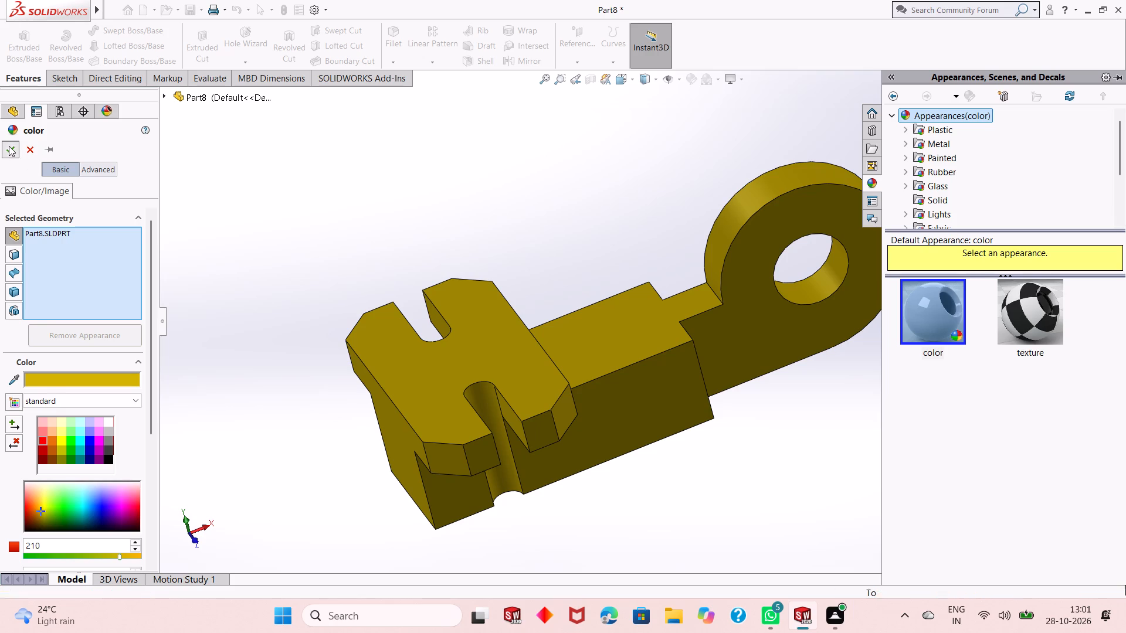
key("Escape")
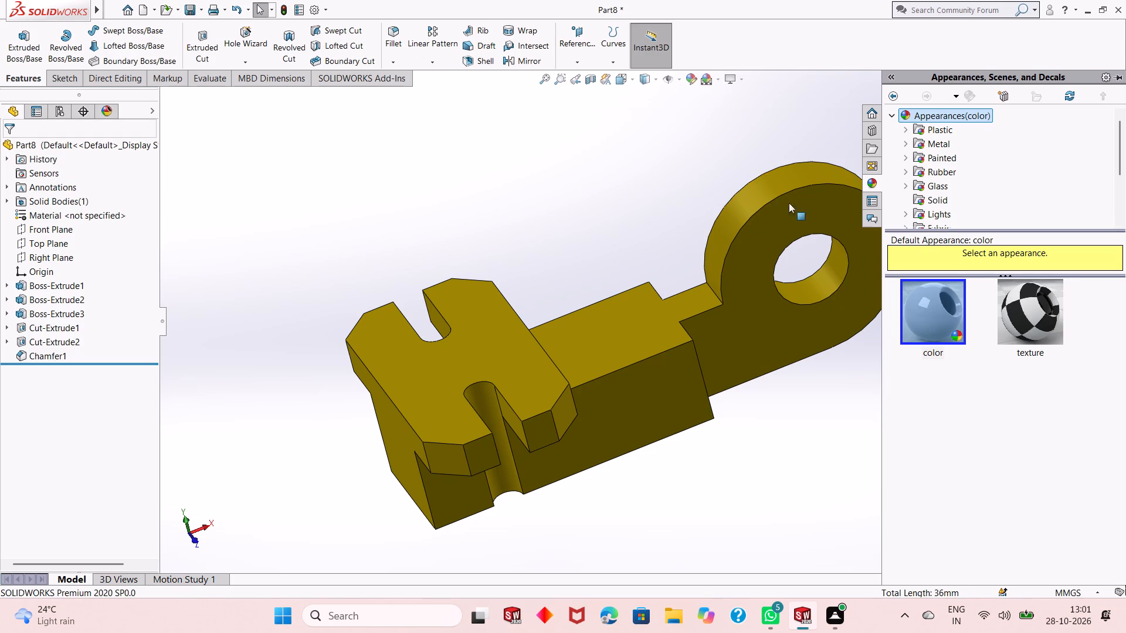
Apply the polished aluminum metal appearance to the inner face of the bore in the rounded extension.
left_click(939, 140)
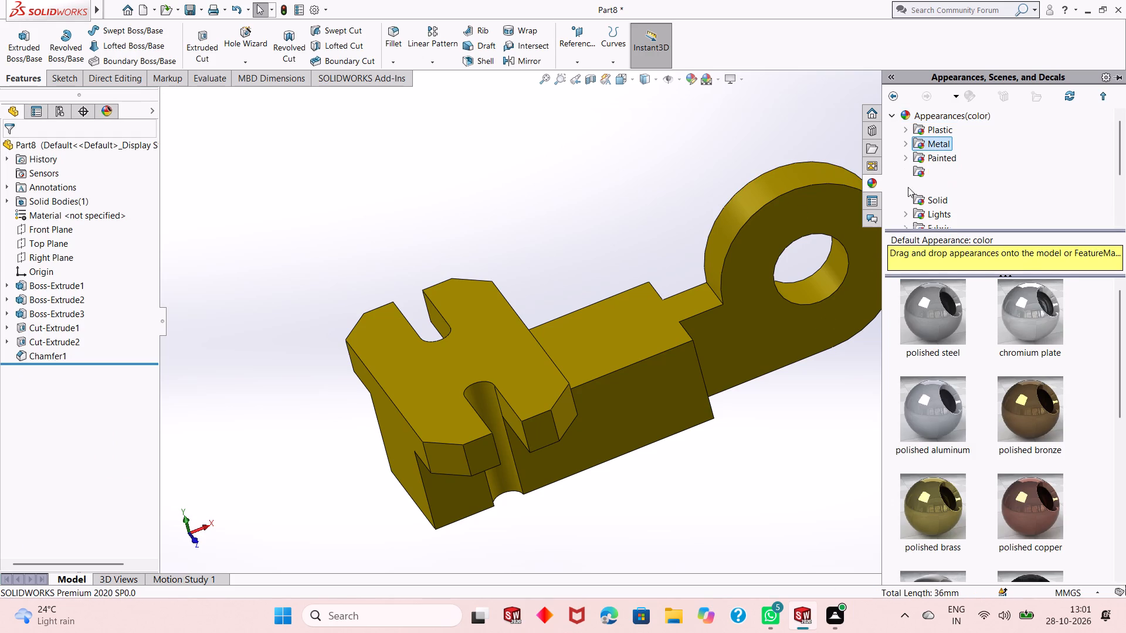
left_click_drag(919, 397, 833, 283)
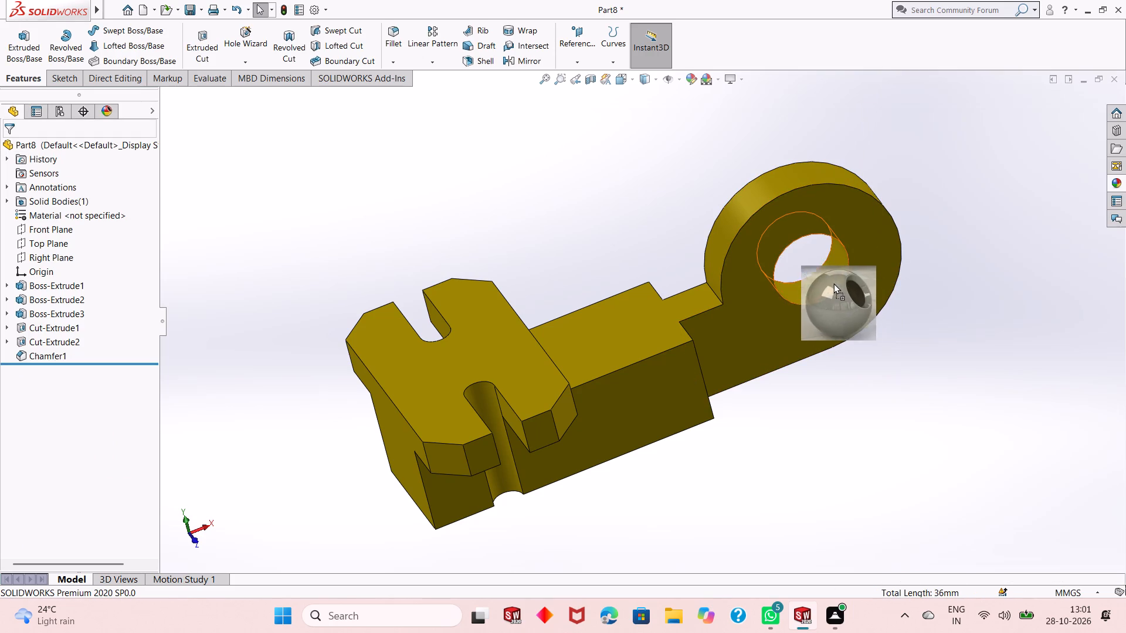
left_click_drag(833, 283, 821, 274)
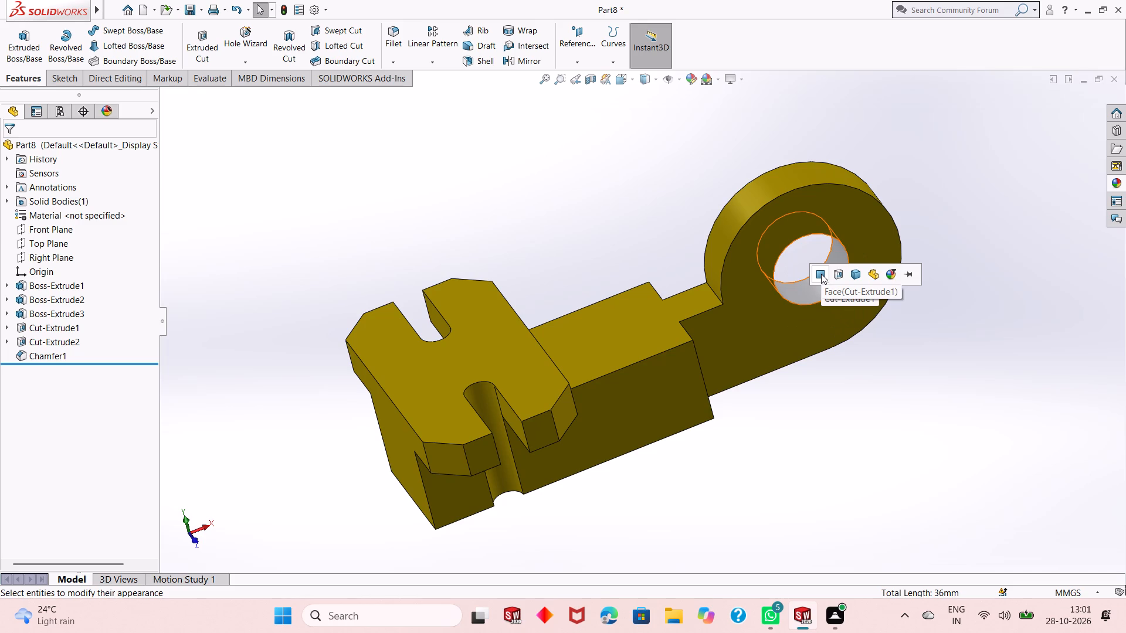
left_click(821, 274)
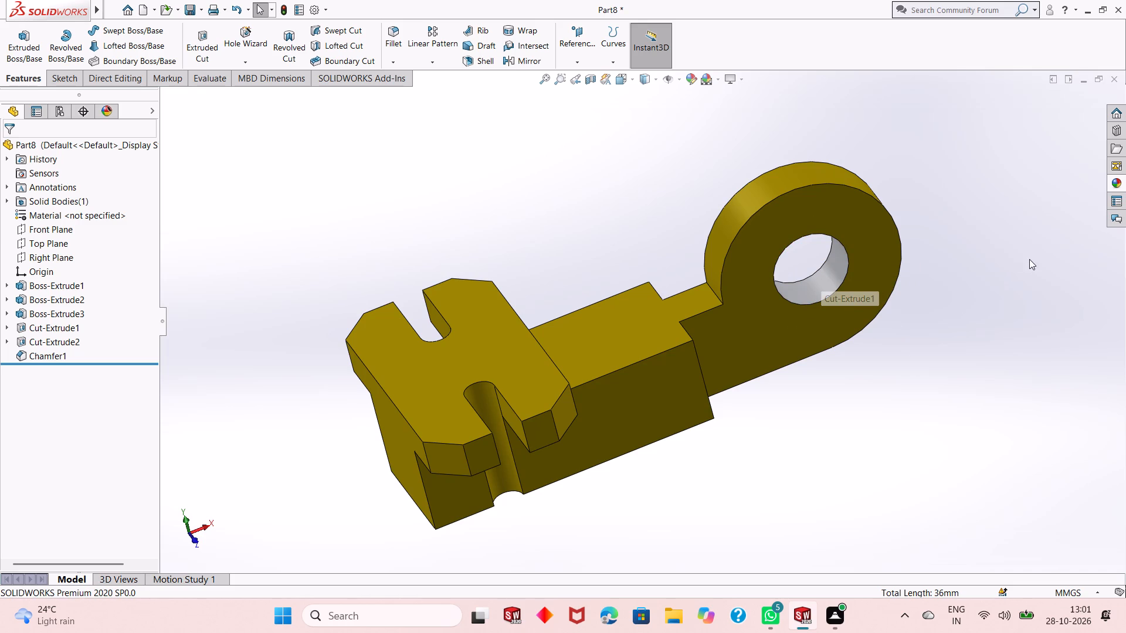
Apply the polished aluminum appearance to the whole slot cut feature (Cut-Extrude2) in the top plate.
left_click(1118, 182)
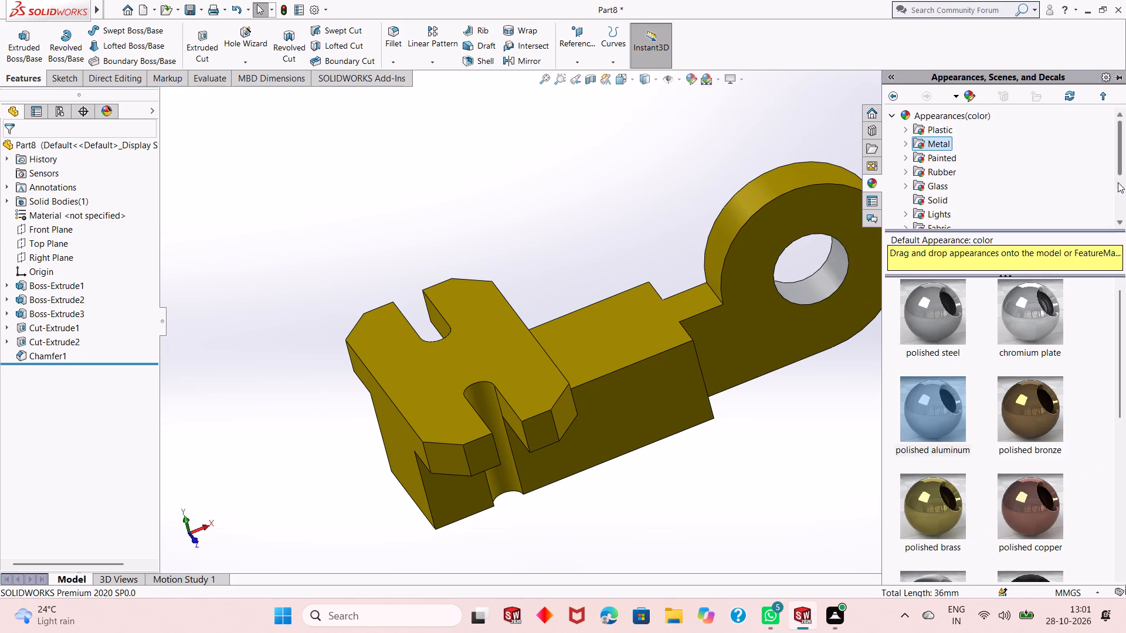
left_click_drag(959, 389, 665, 423)
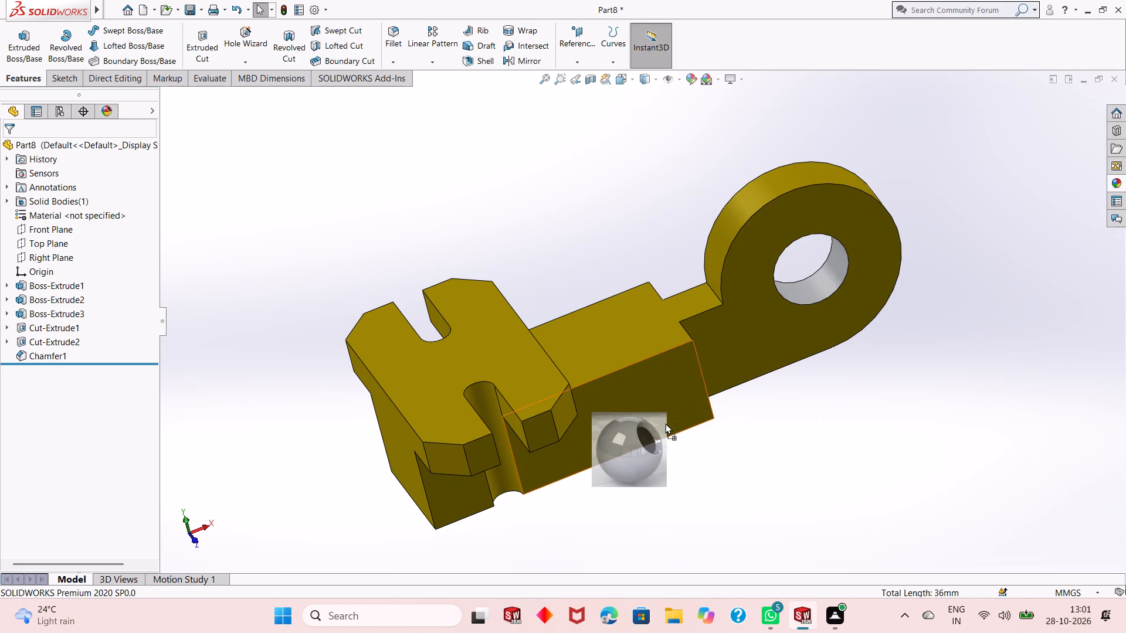
left_click_drag(665, 423, 523, 423)
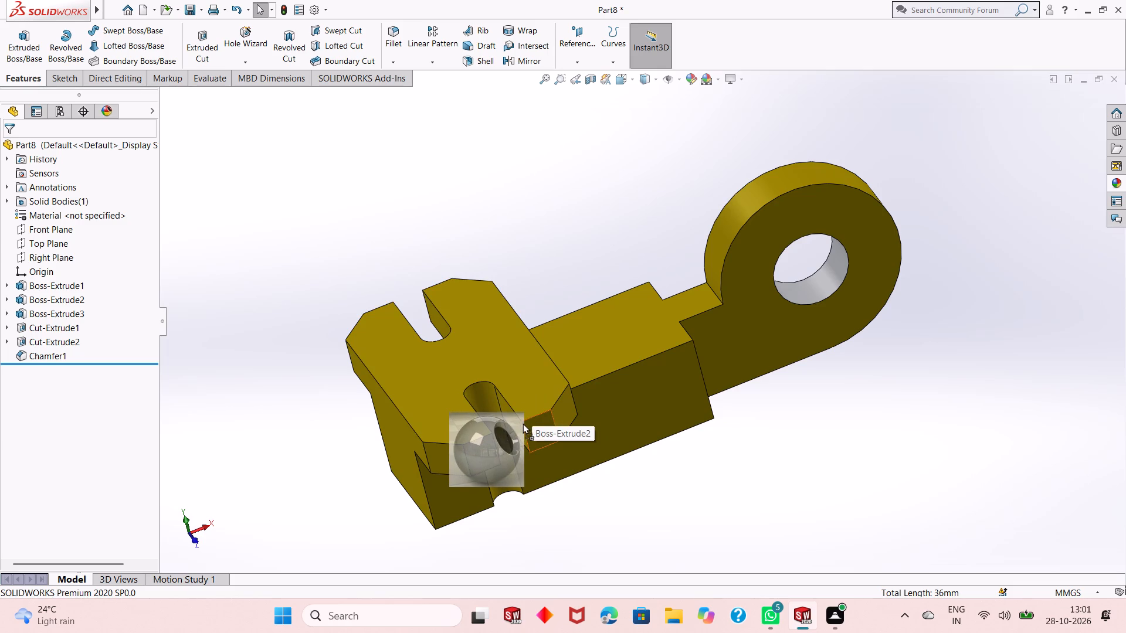
left_click_drag(523, 423, 518, 423)
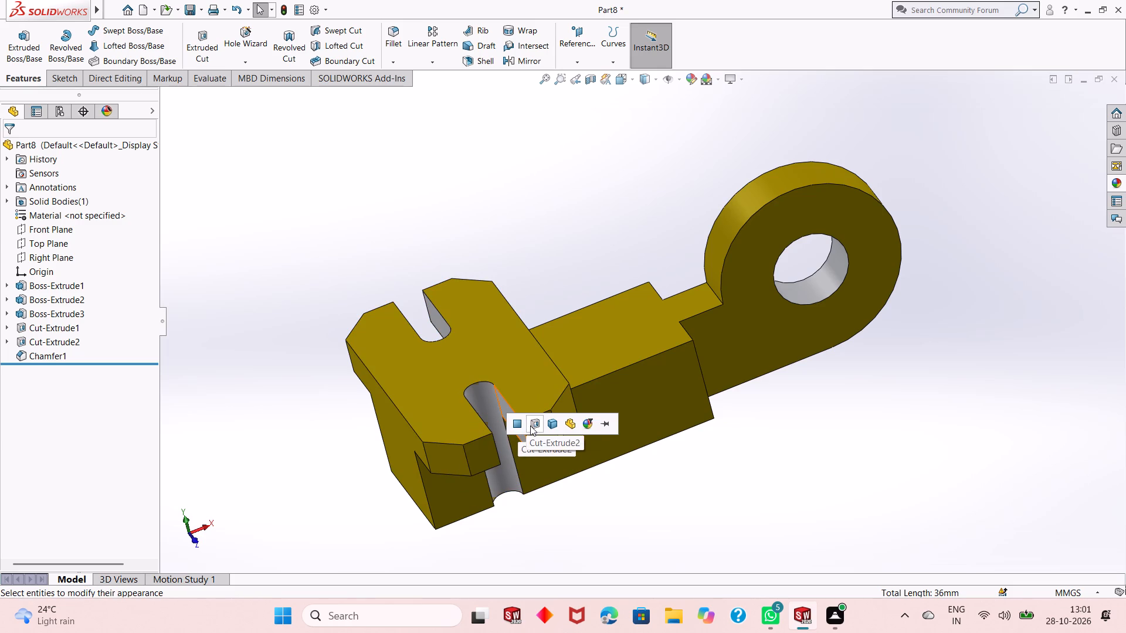
left_click(531, 427)
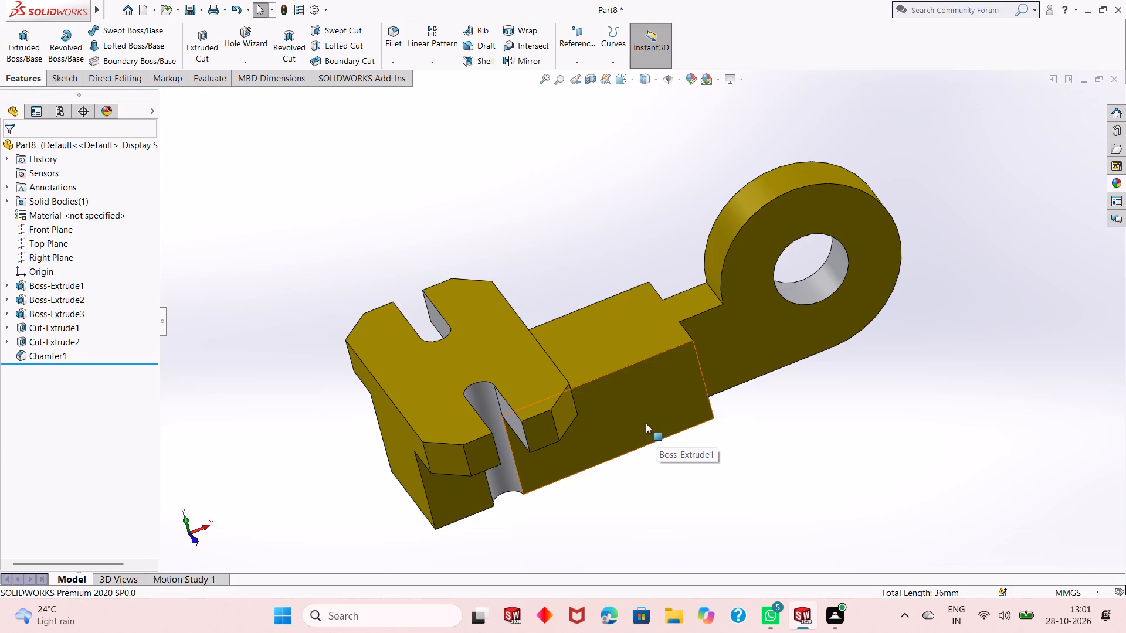
scroll(630, 322, "down", 3, "ctrl")
scroll(630, 322, "up", 3, "ctrl")
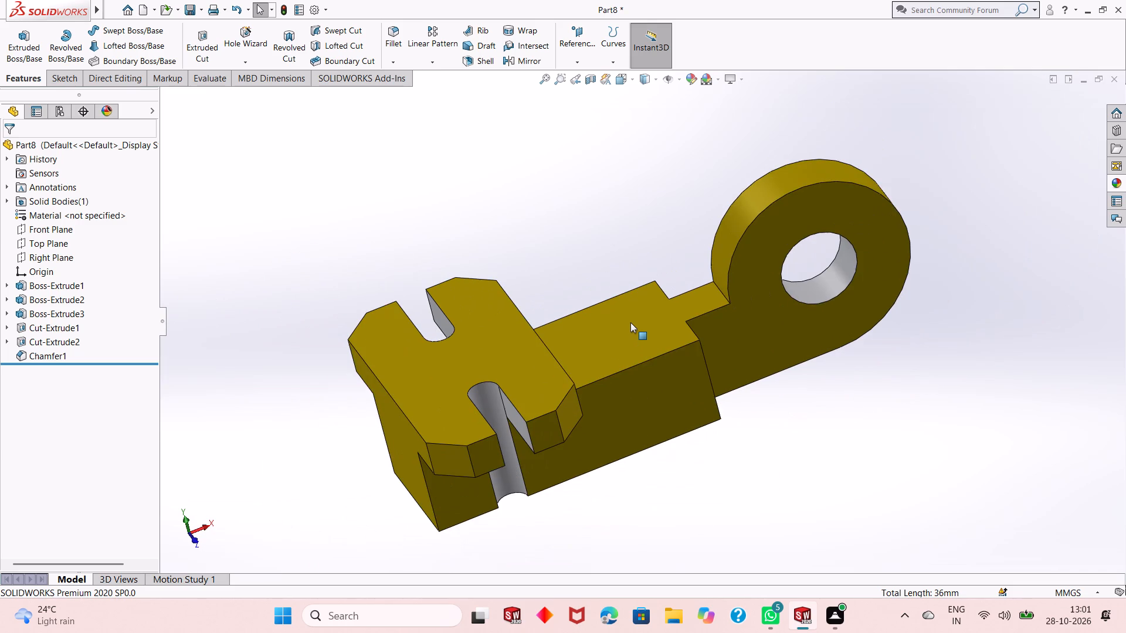
key("Escape")
key("Escape")
Save the part as "Eye rod" in the Dp SolidWorks folder as a SOLIDWORKS Part file.
key("ctrl+s")
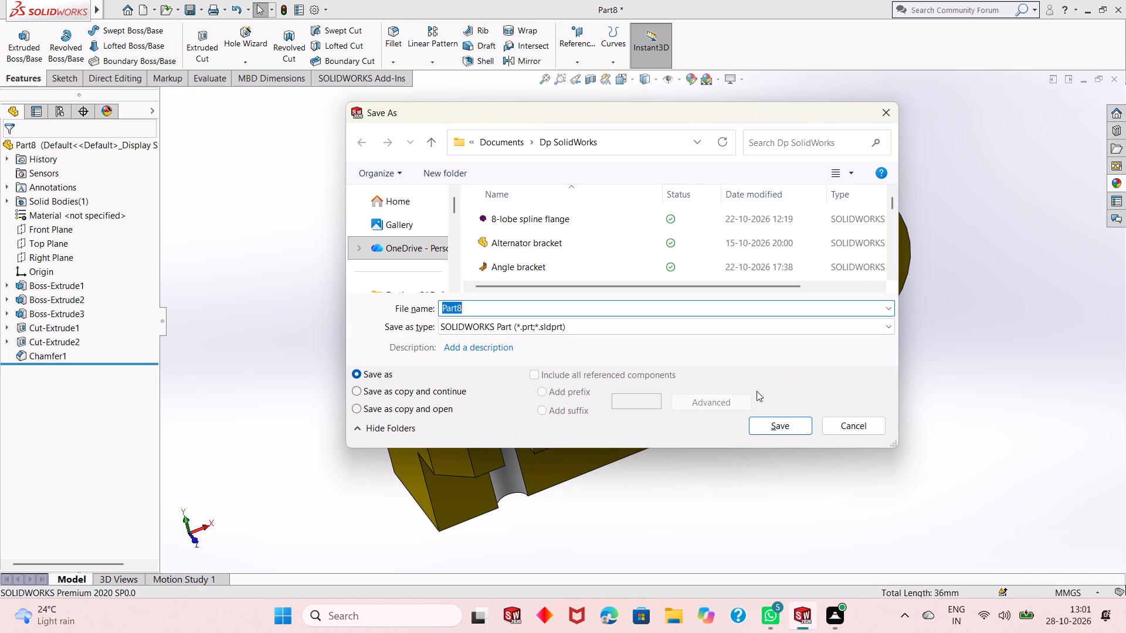
key("shift+e")
type("ye rod")
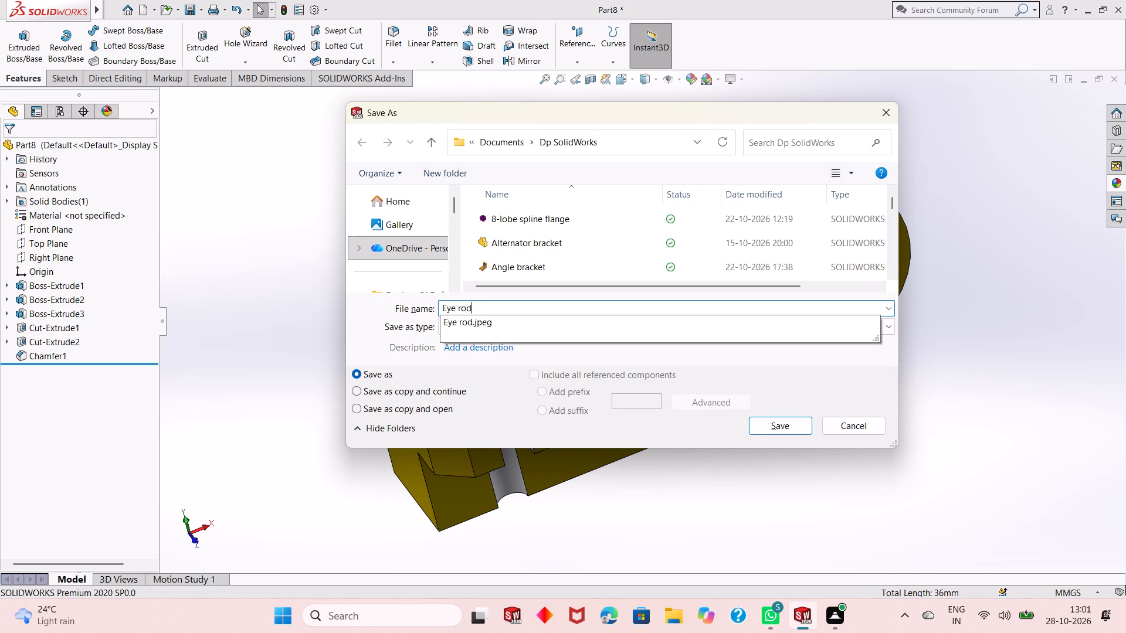
key("Return")
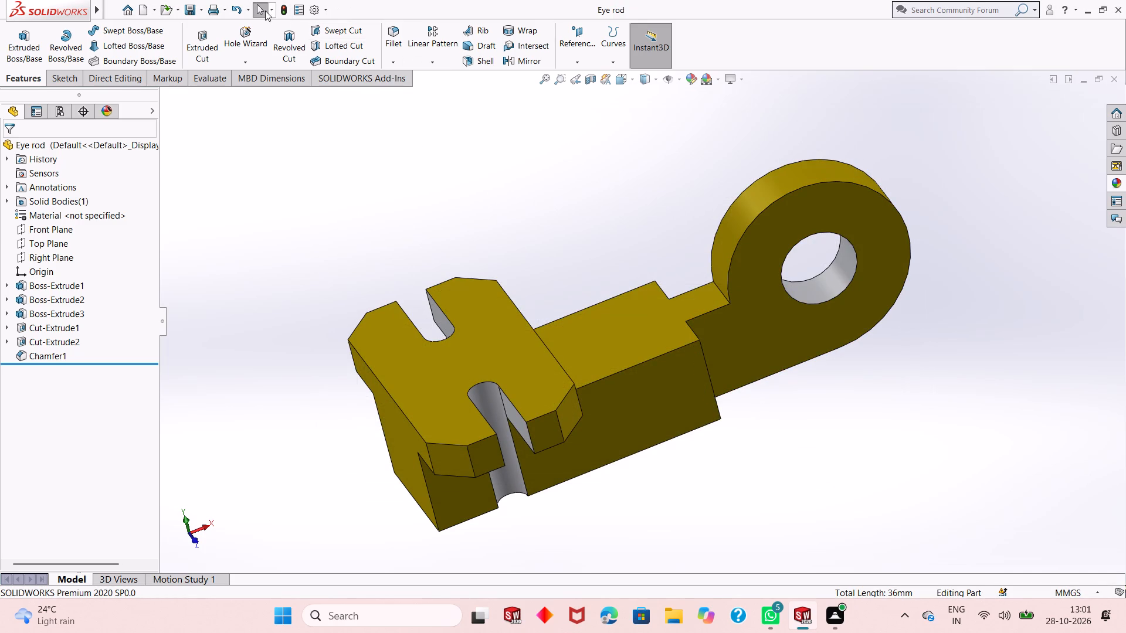
Save a PDF version of the part as "Eye rod" in the Dp SolidWorks folder.
left_click(202, 8)
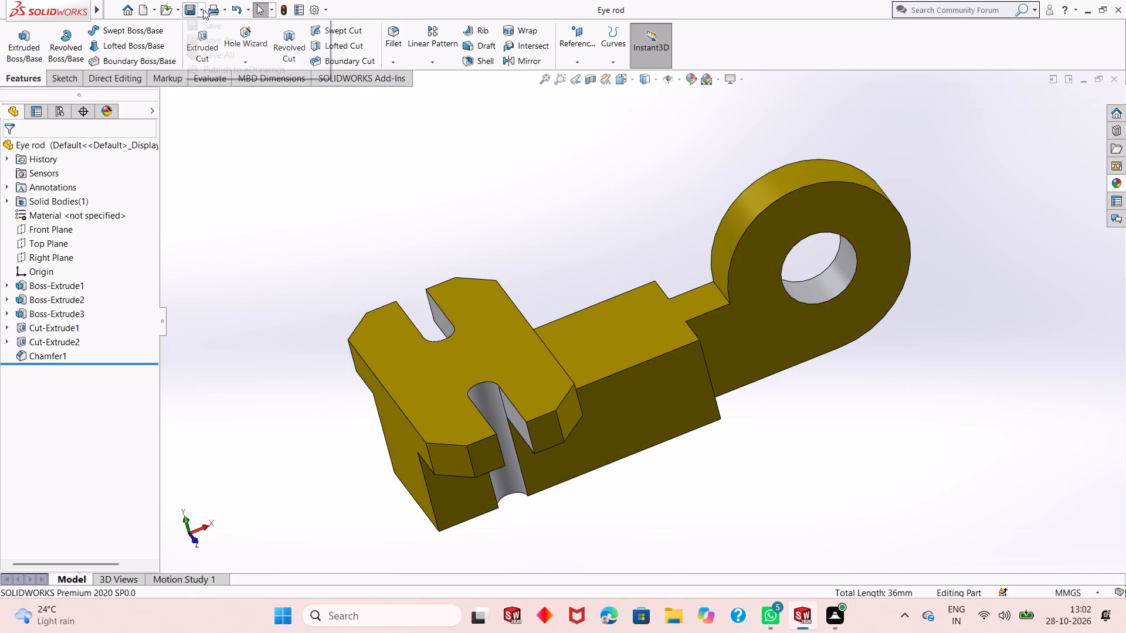
left_click(226, 38)
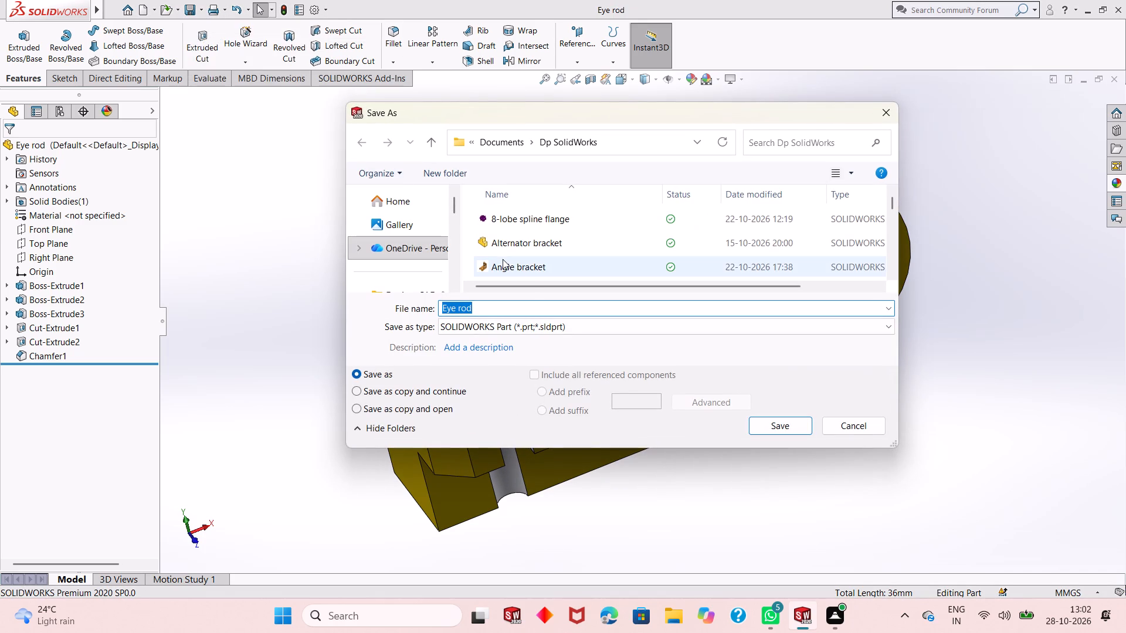
left_click(565, 328)
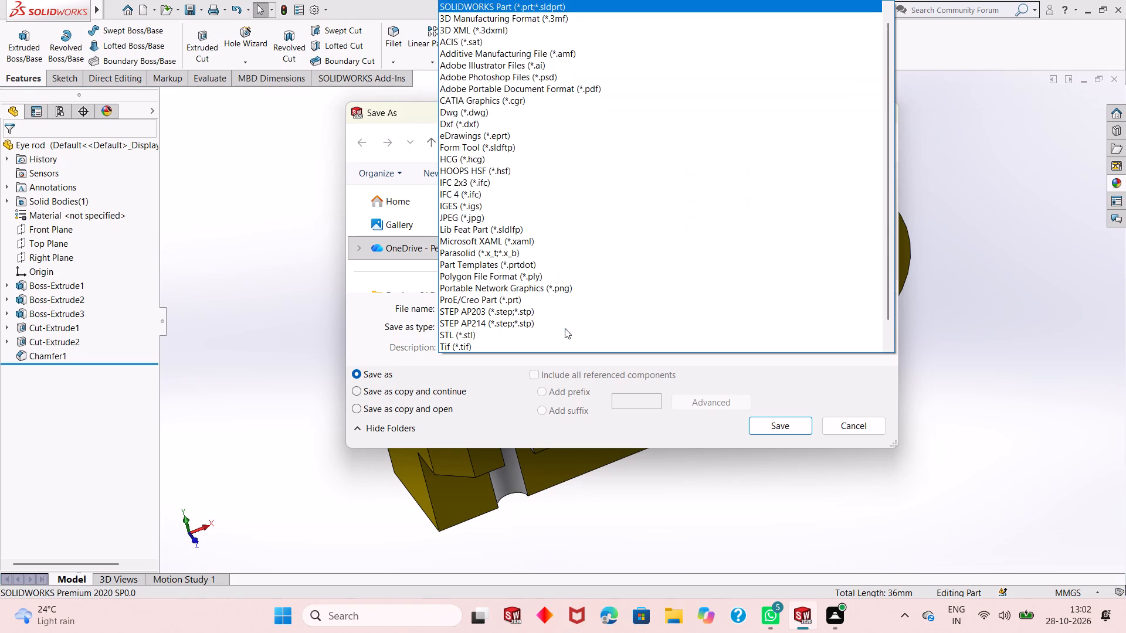
left_click(651, 85)
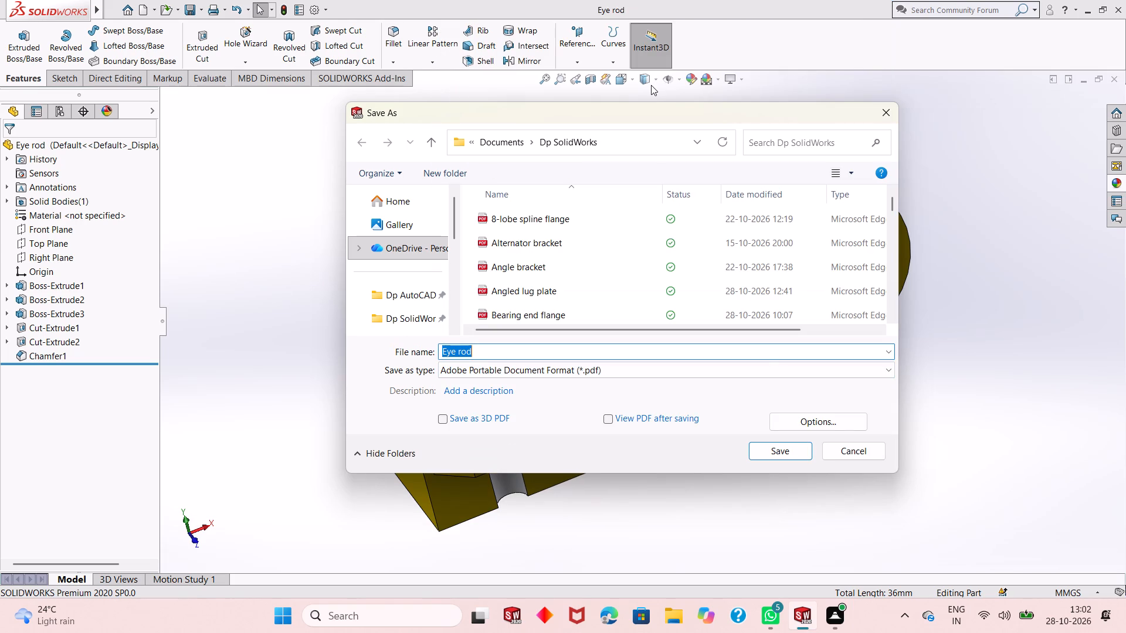
left_click(778, 450)
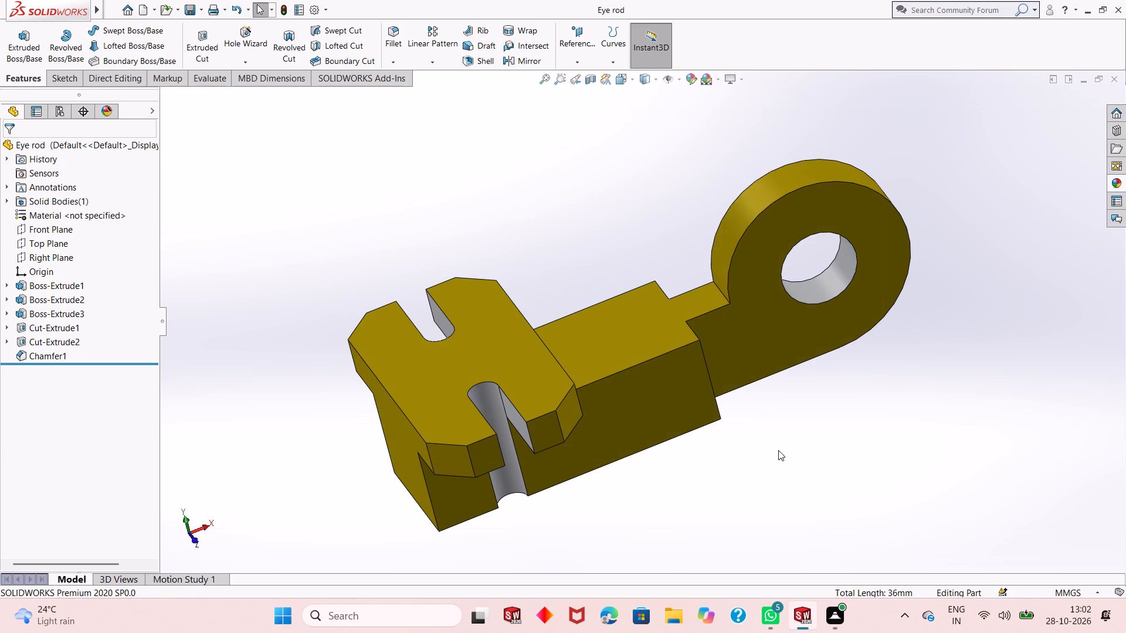